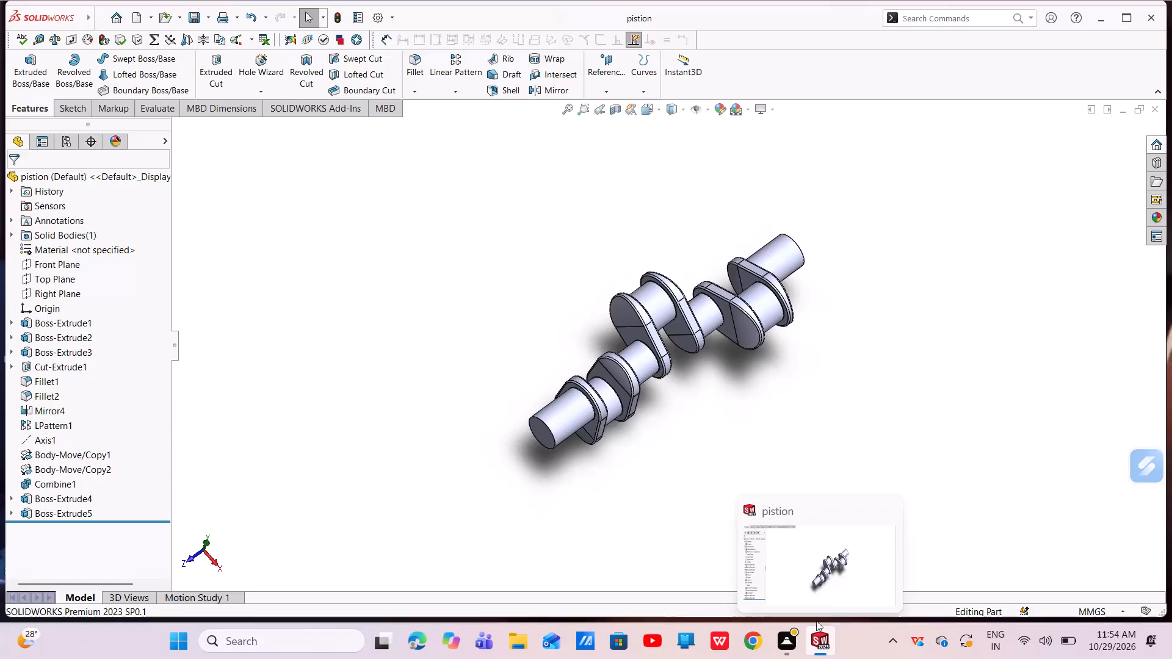
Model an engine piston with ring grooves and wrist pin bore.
Create a new, empty part document.
left_click(141, 15)
left_click(486, 476)
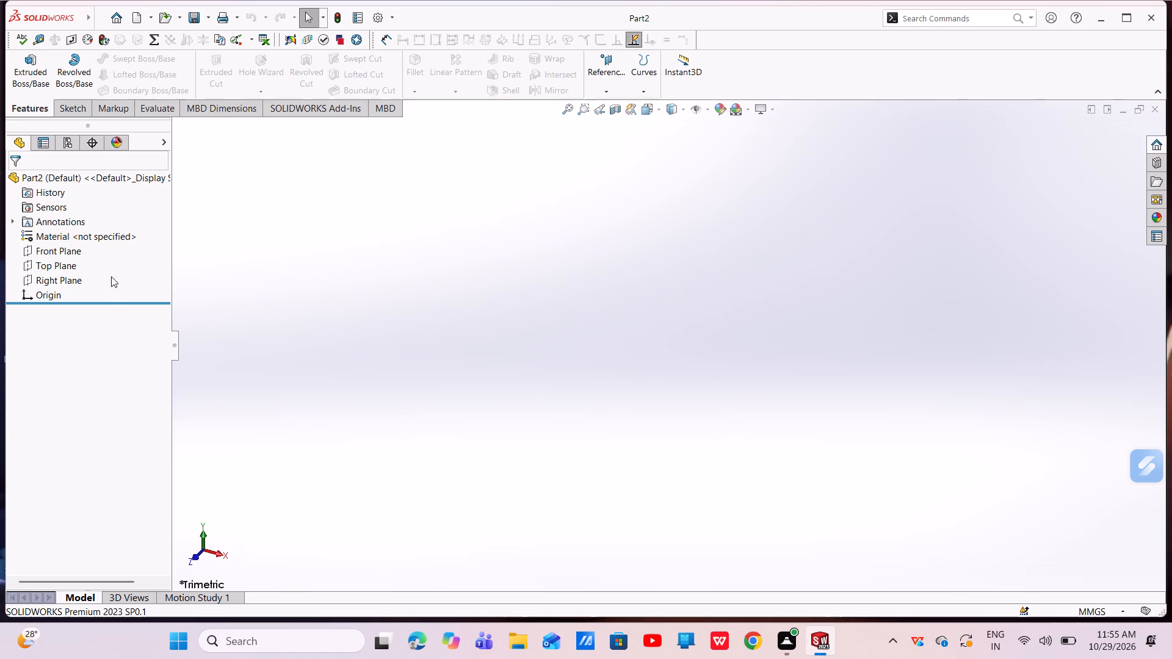
Start a new sketch on the Front Plane.
left_click(73, 247)
left_click(84, 234)
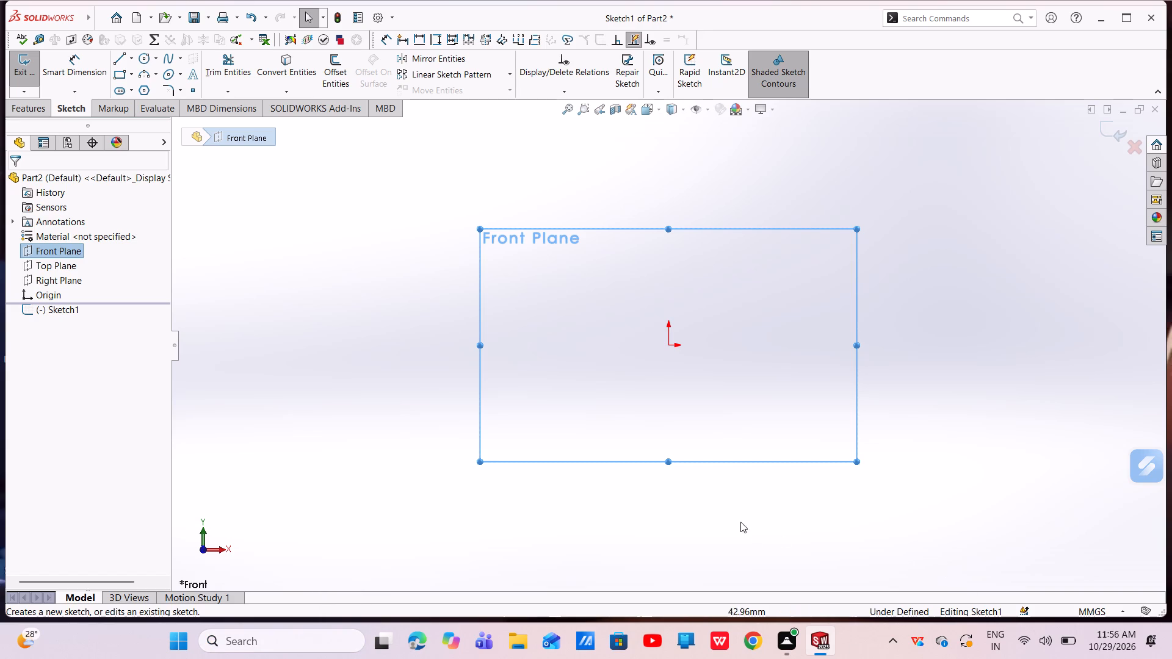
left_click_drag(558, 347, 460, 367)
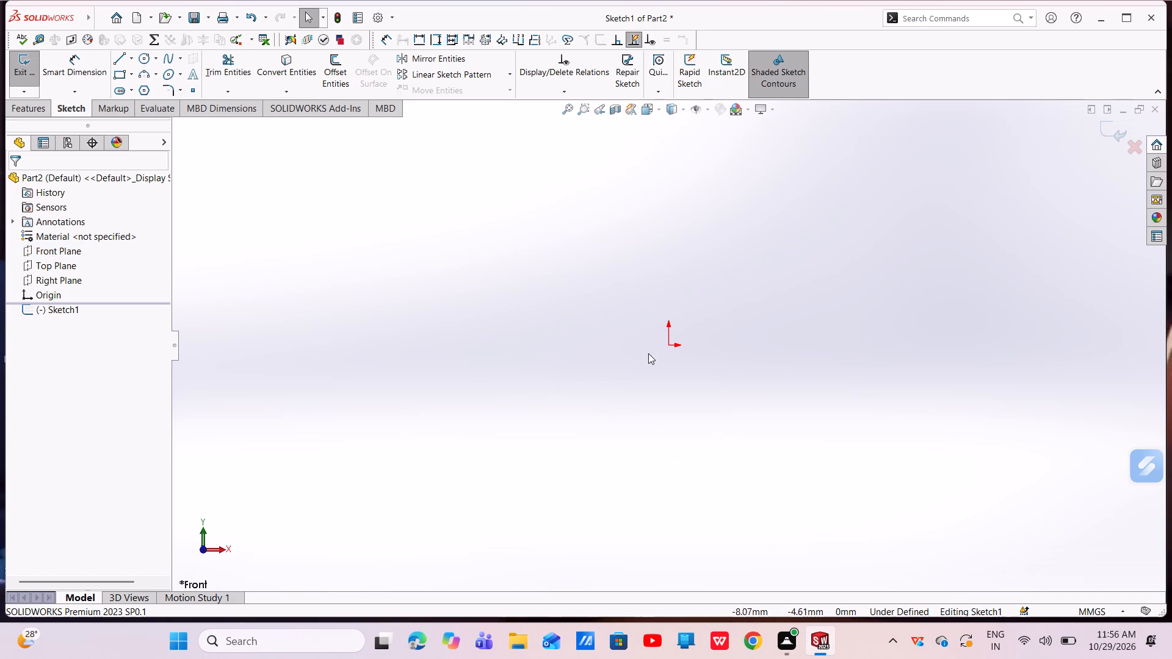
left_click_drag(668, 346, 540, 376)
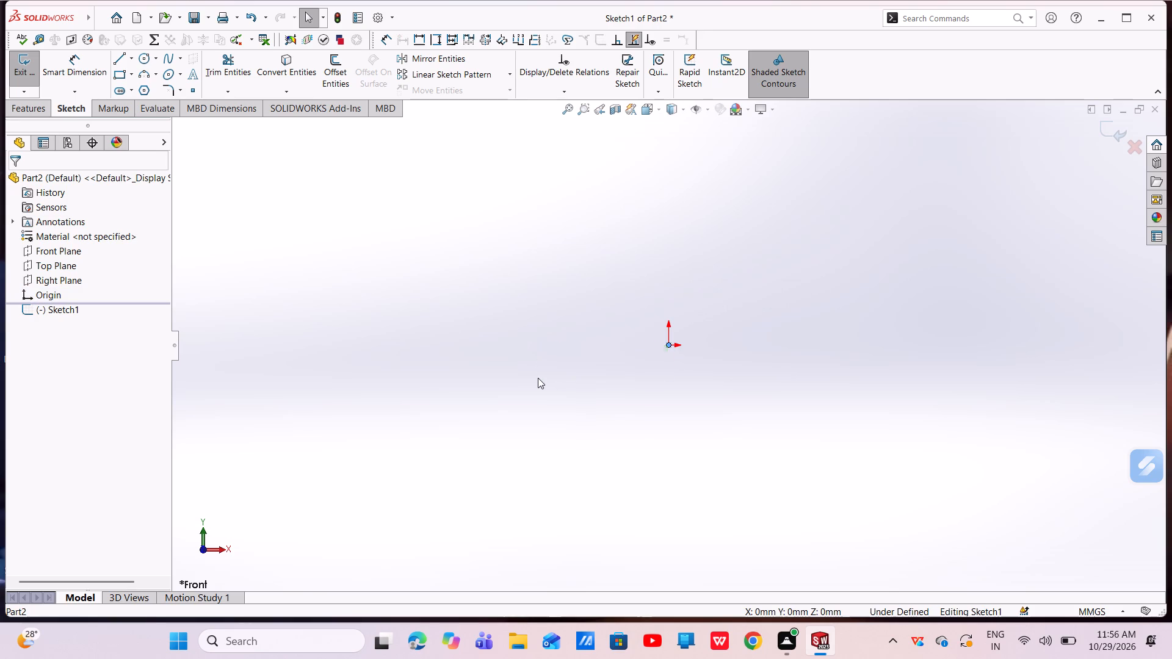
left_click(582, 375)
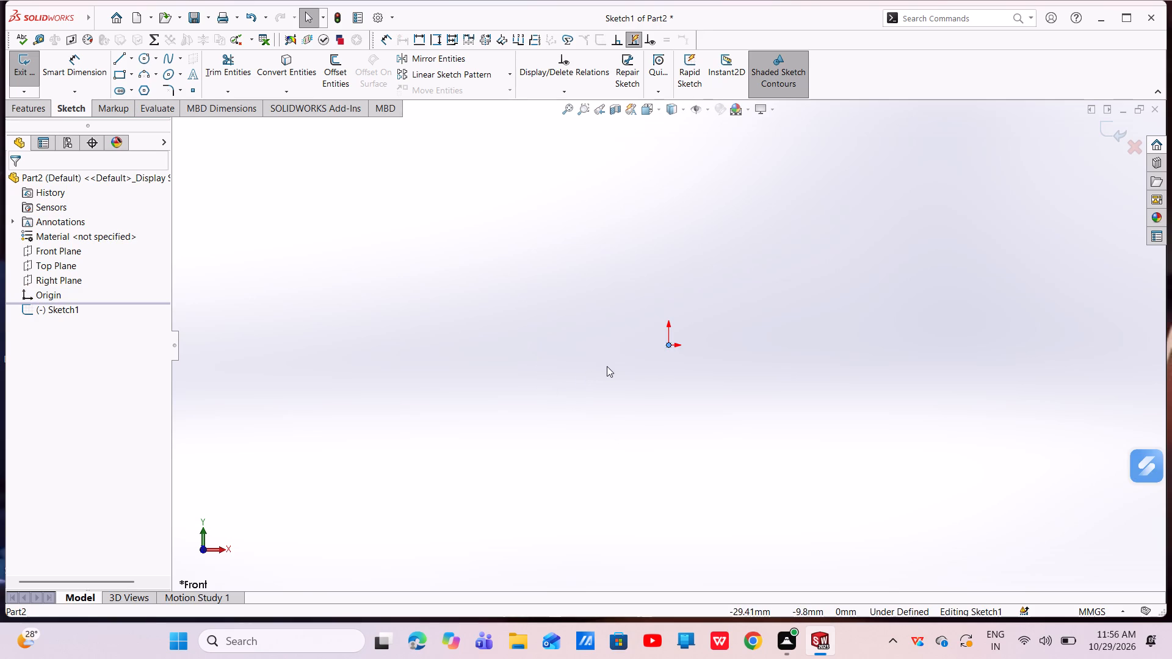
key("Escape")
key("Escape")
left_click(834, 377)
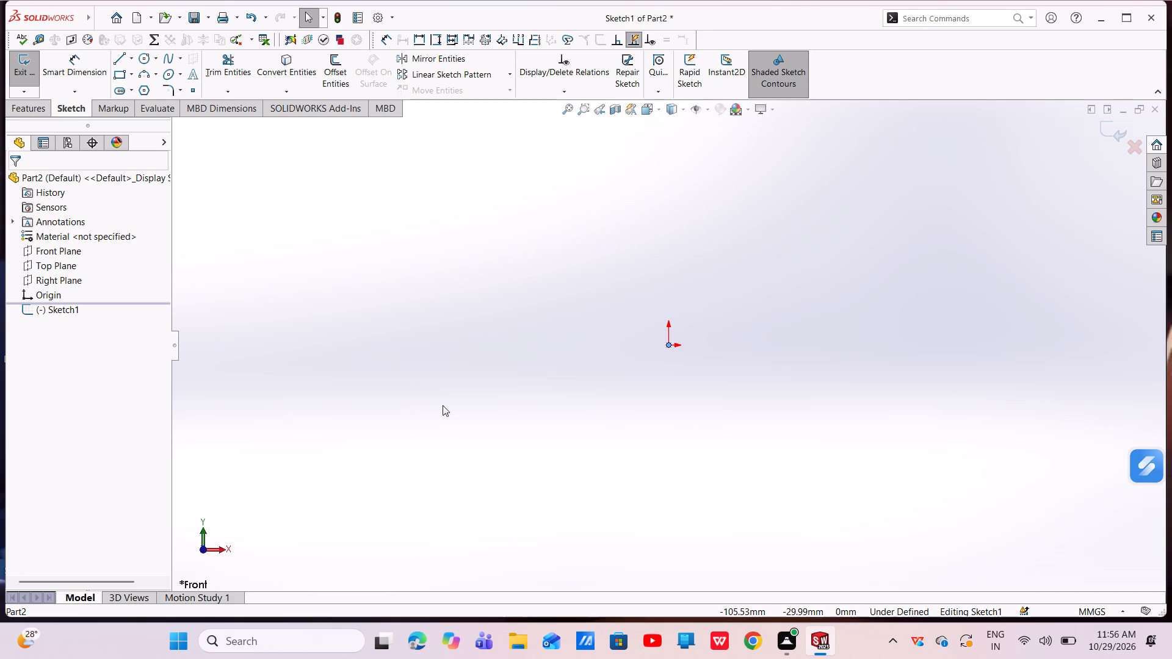
Draw a closed inverted-L line profile from the origin, about 73 mm wide and 82 mm tall, with its leg pointing down on the +X side.
left_click(122, 59)
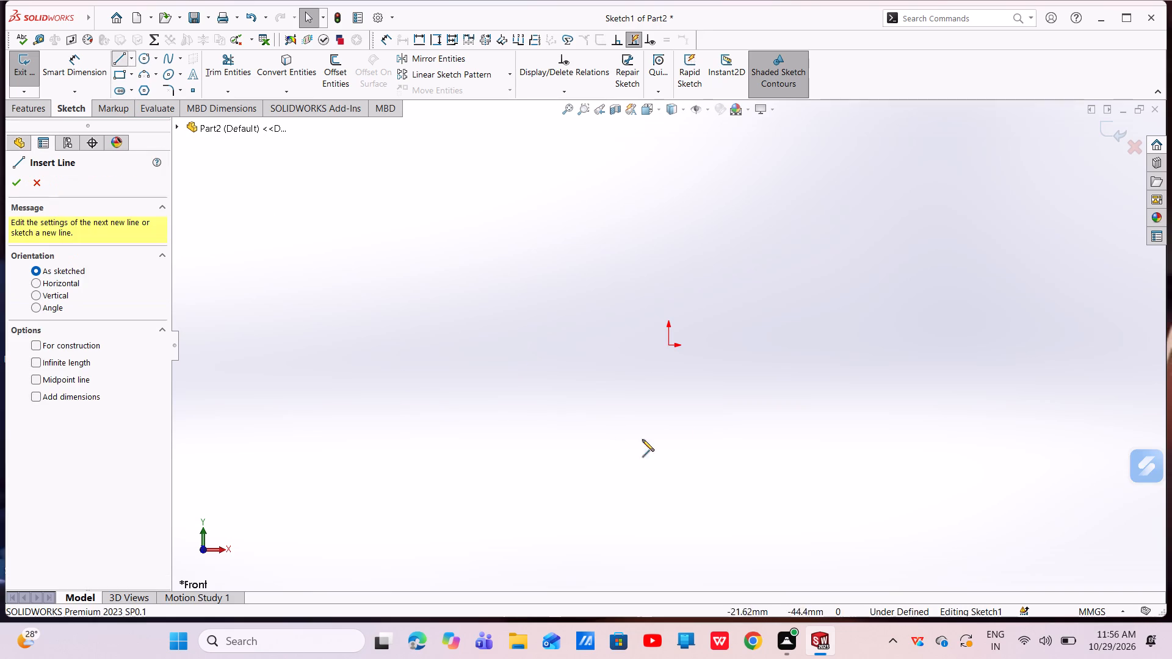
left_click(669, 345)
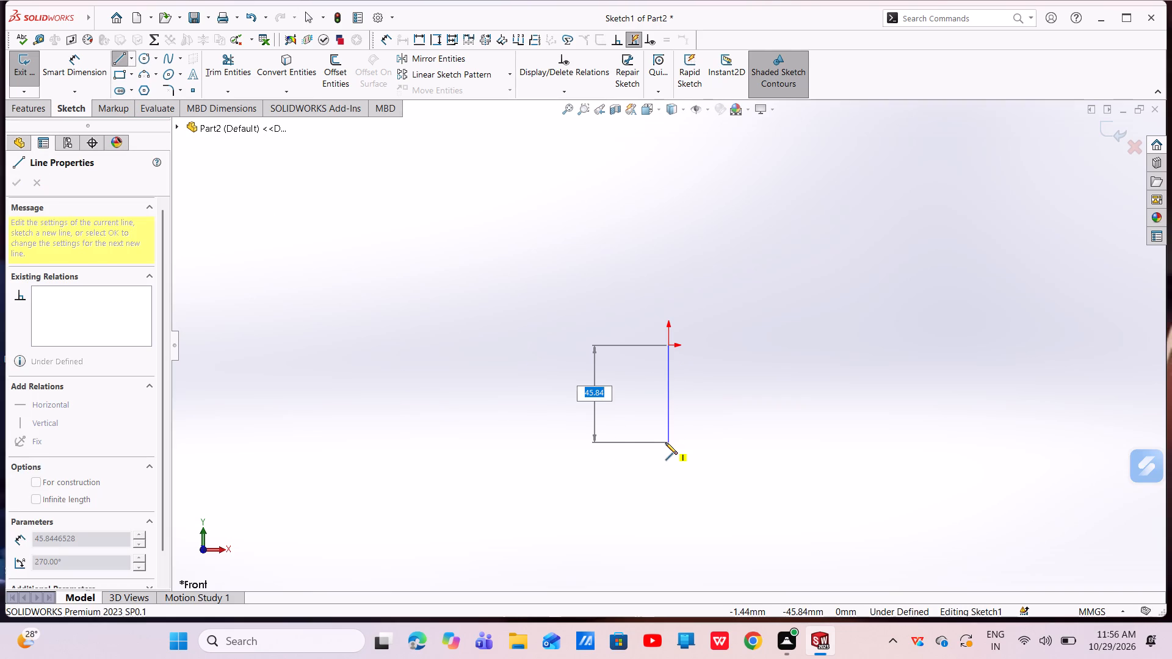
left_click(670, 442)
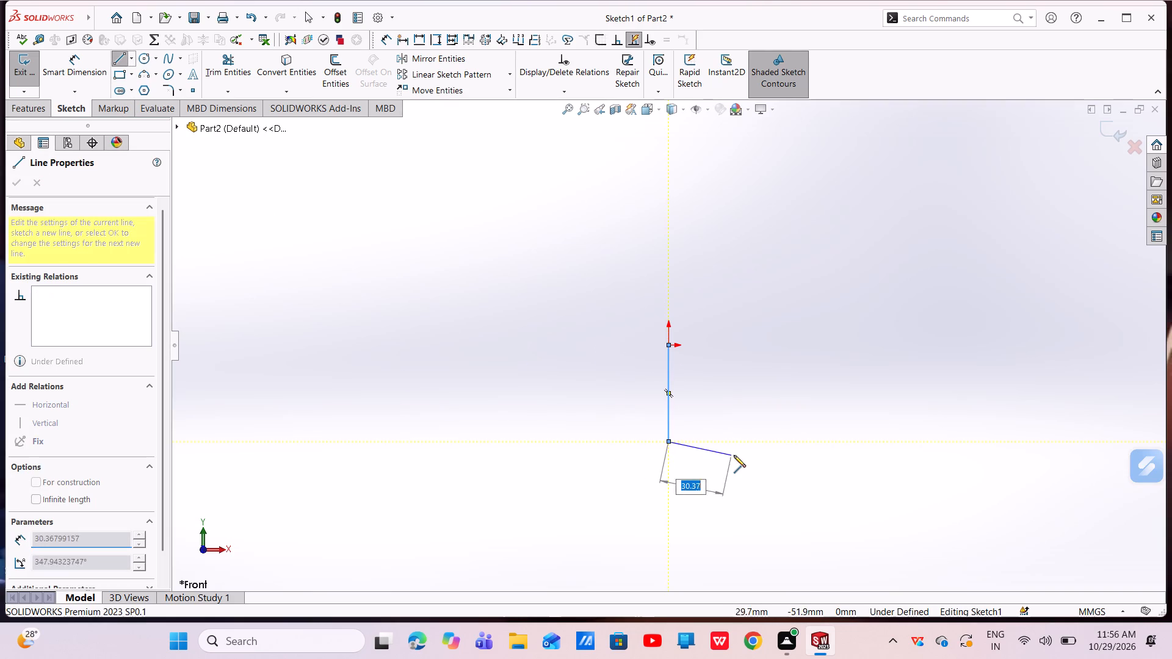
left_click(789, 443)
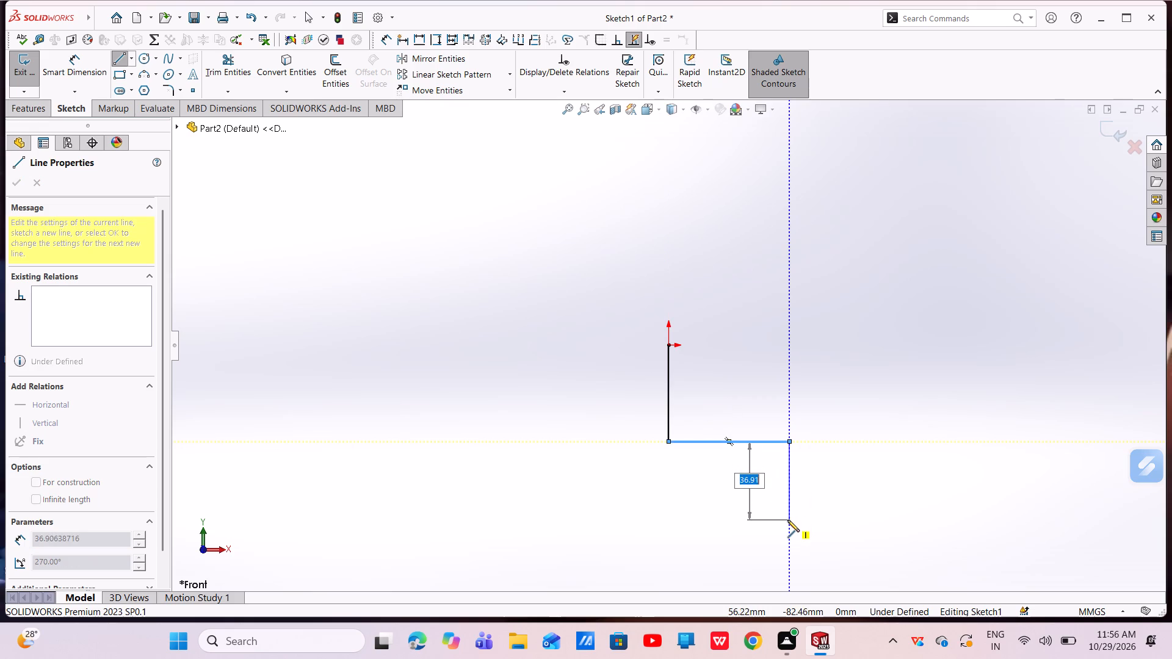
left_click(787, 520)
left_click(823, 519)
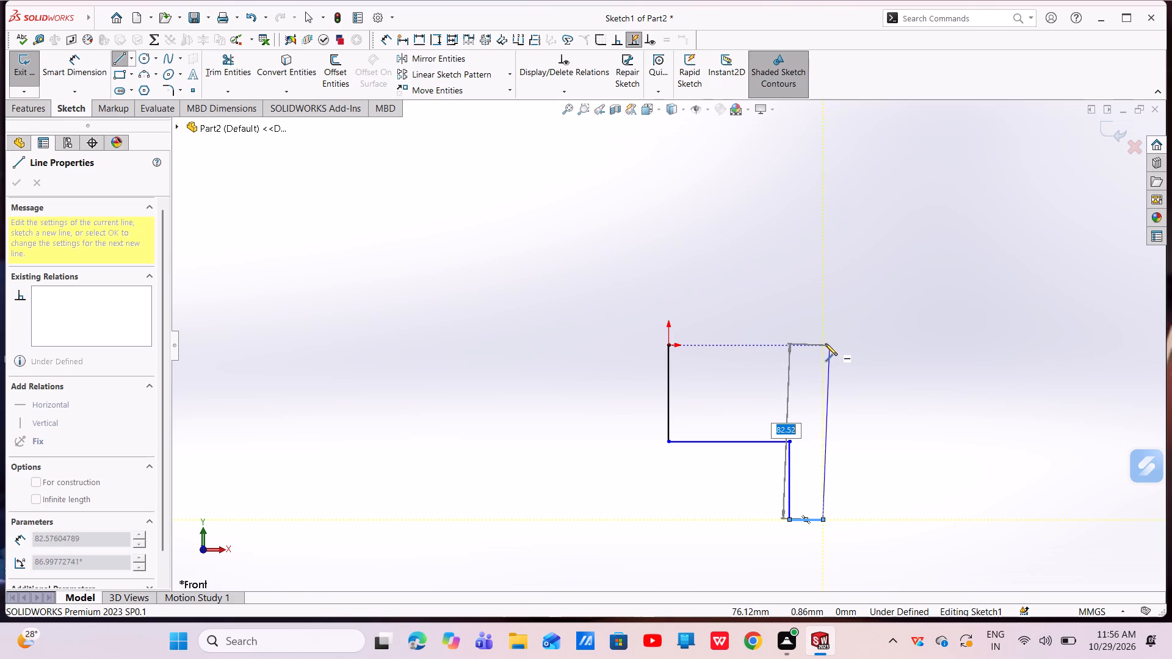
left_click(824, 344)
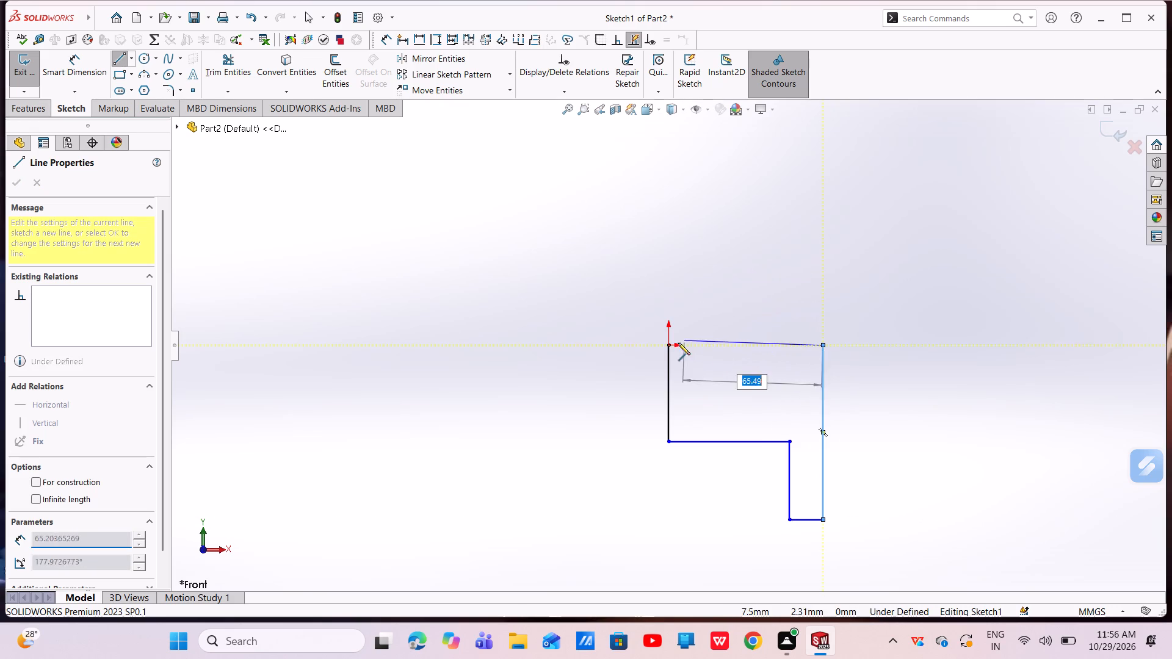
left_click(667, 344)
right_click(667, 344)
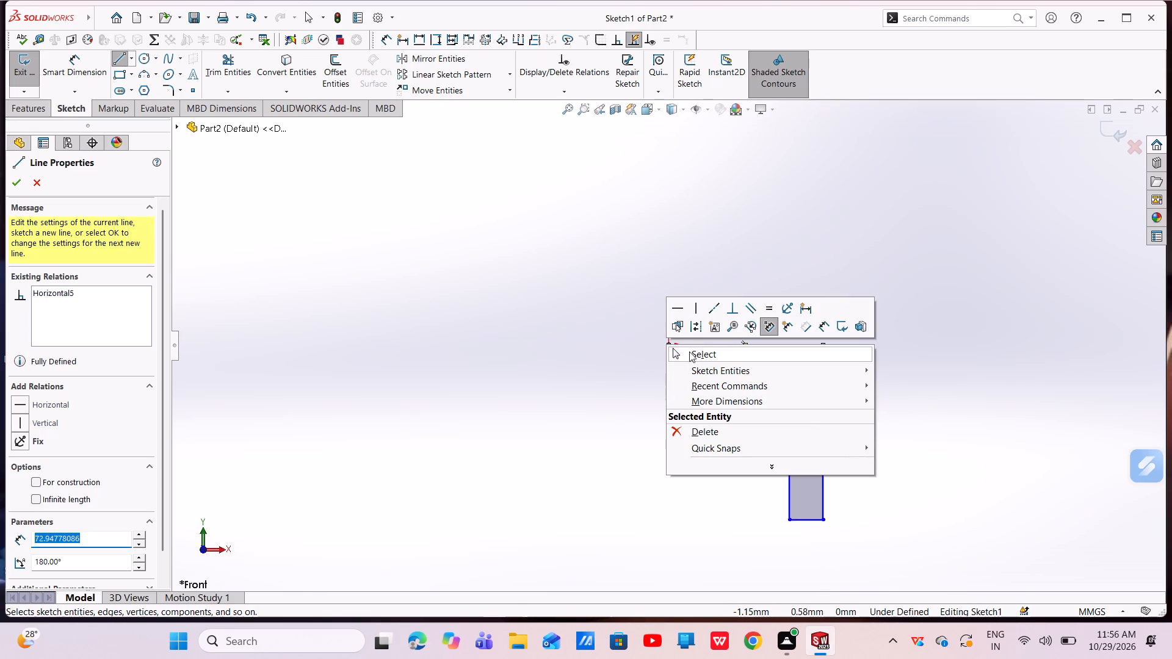
left_click(689, 353)
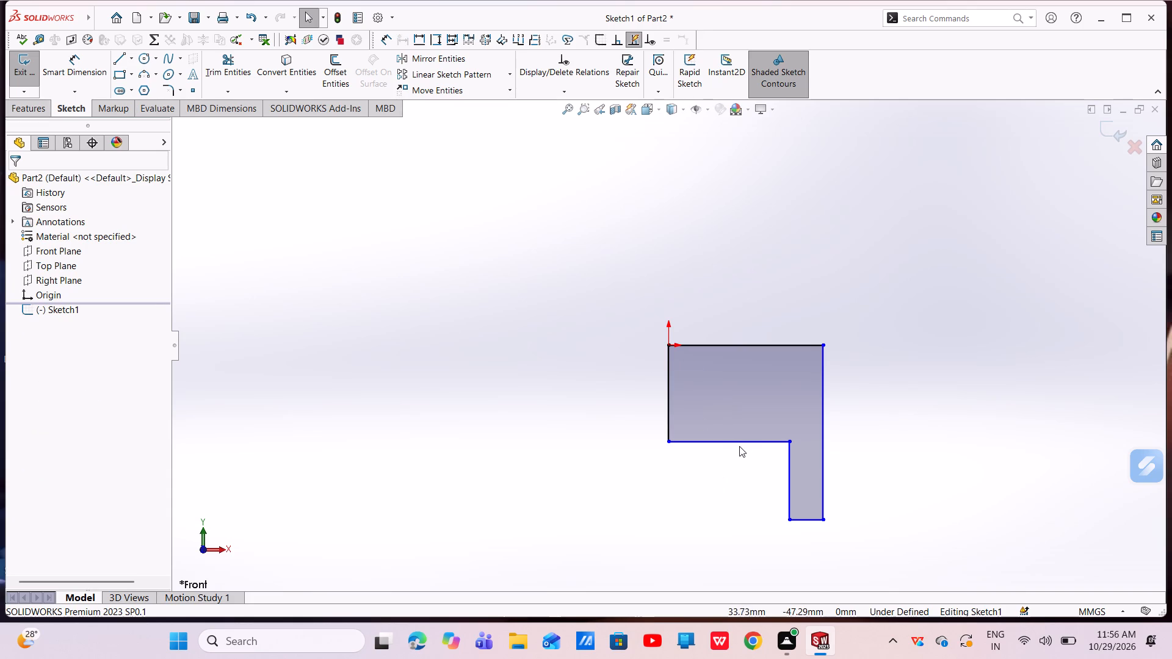
Move the profile's inner horizontal edge upward to make the upper arm thinner.
left_click_drag(734, 444, 732, 392)
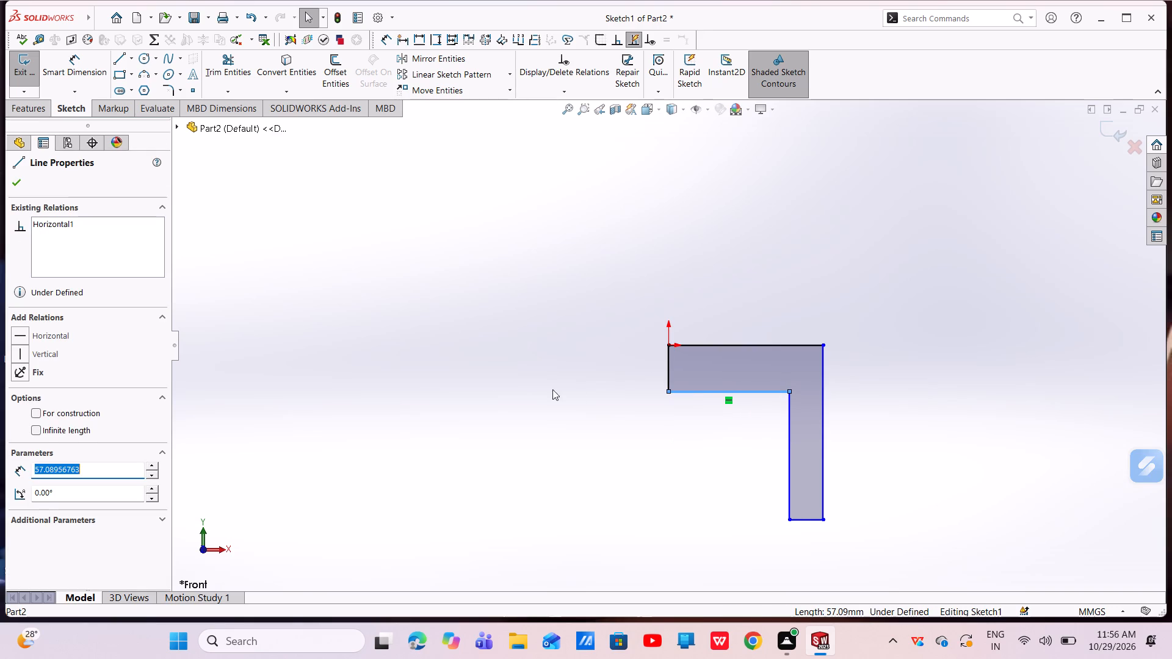
Dimension the profile's top edge and set its length to 63.5 mm.
left_click(78, 77)
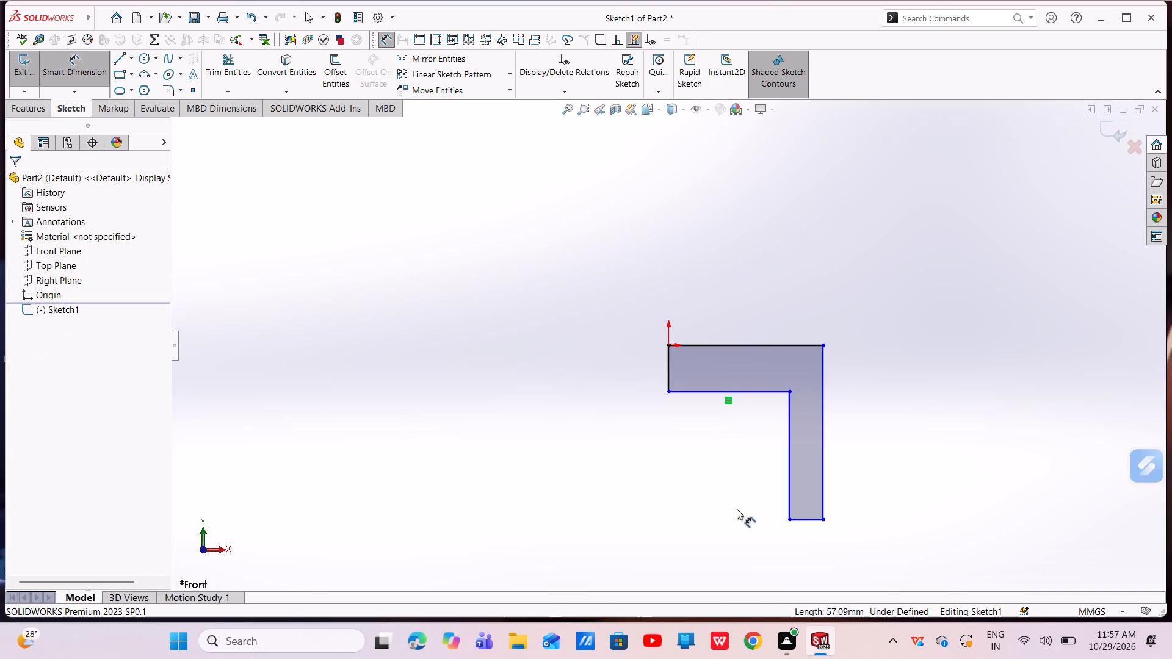
left_click(753, 347)
left_click(718, 286)
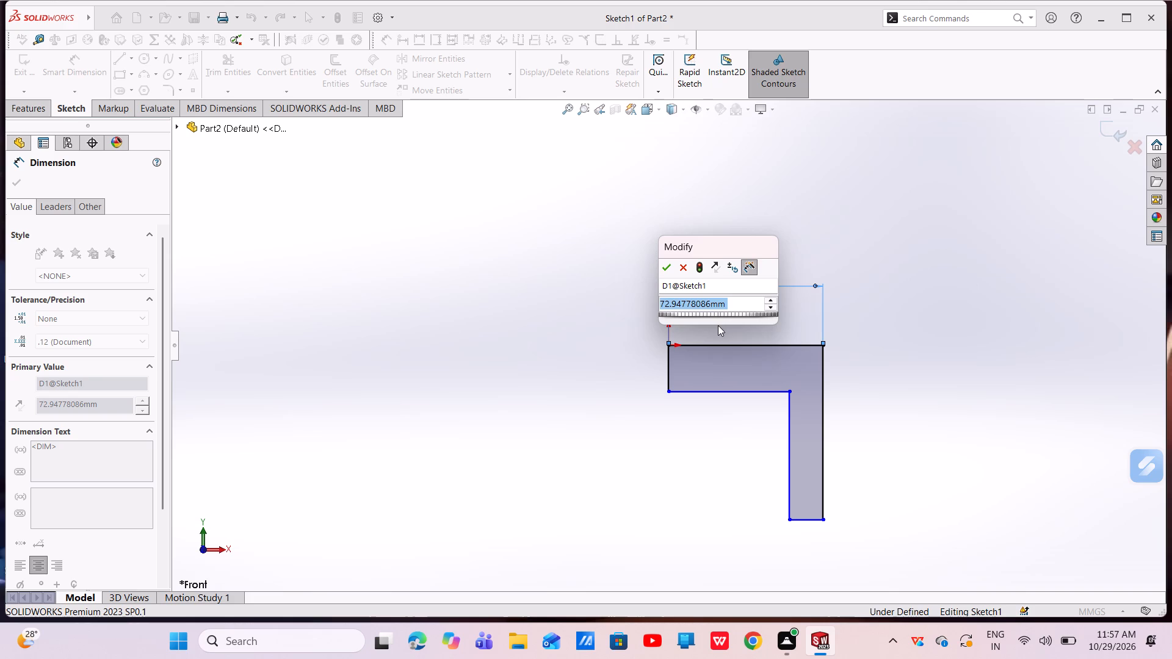
key("BackSpace")
type("63")
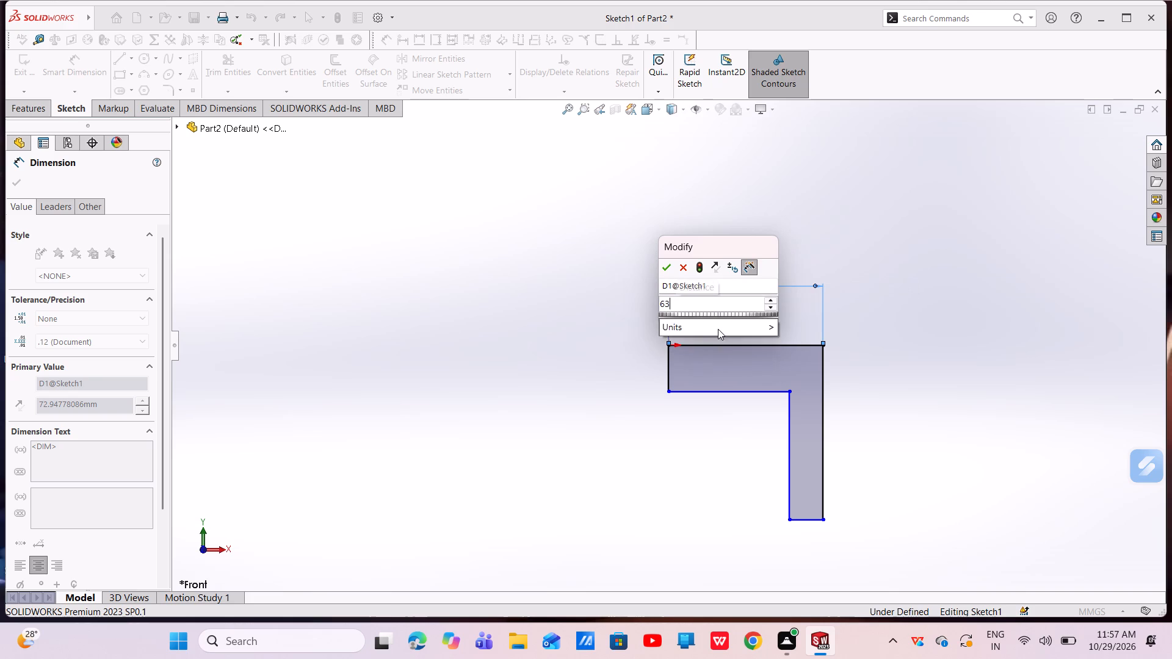
type(".5")
key("Return")
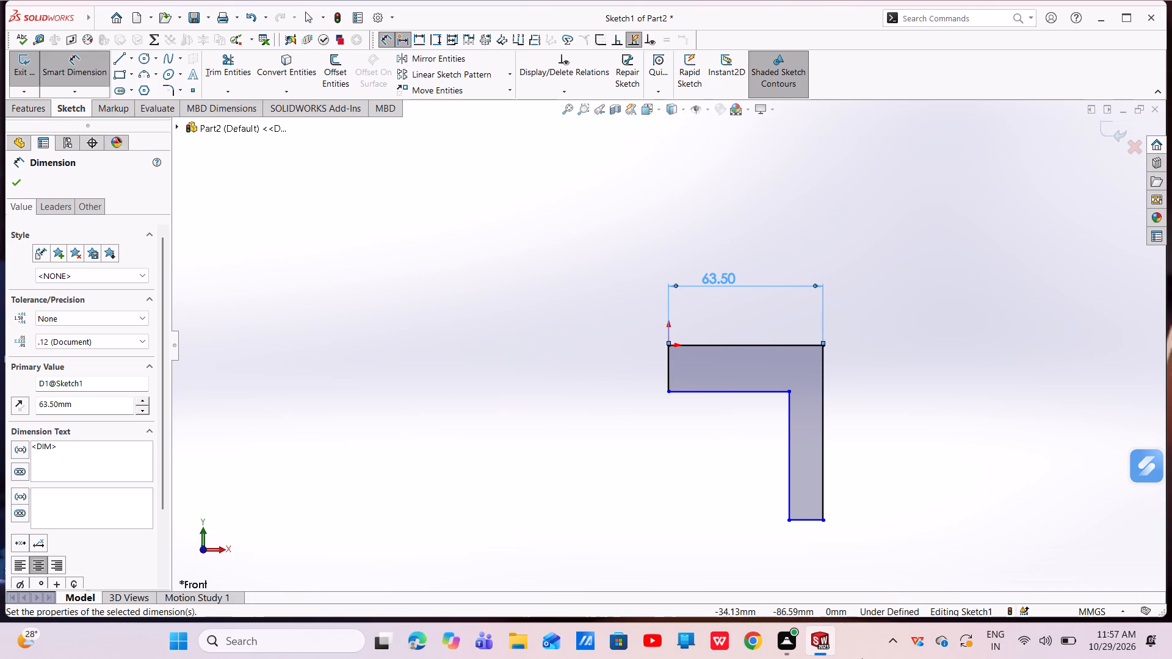
Dimension the profile's long outer vertical edge and set it to 81.28 mm.
left_click(823, 426)
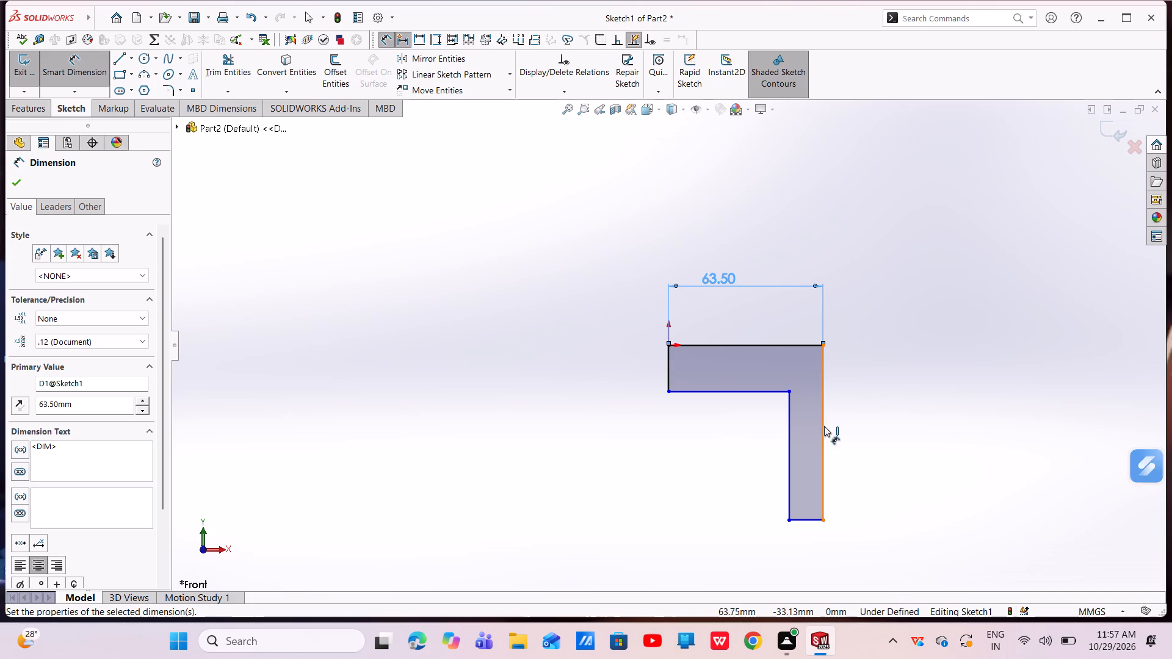
left_click(881, 436)
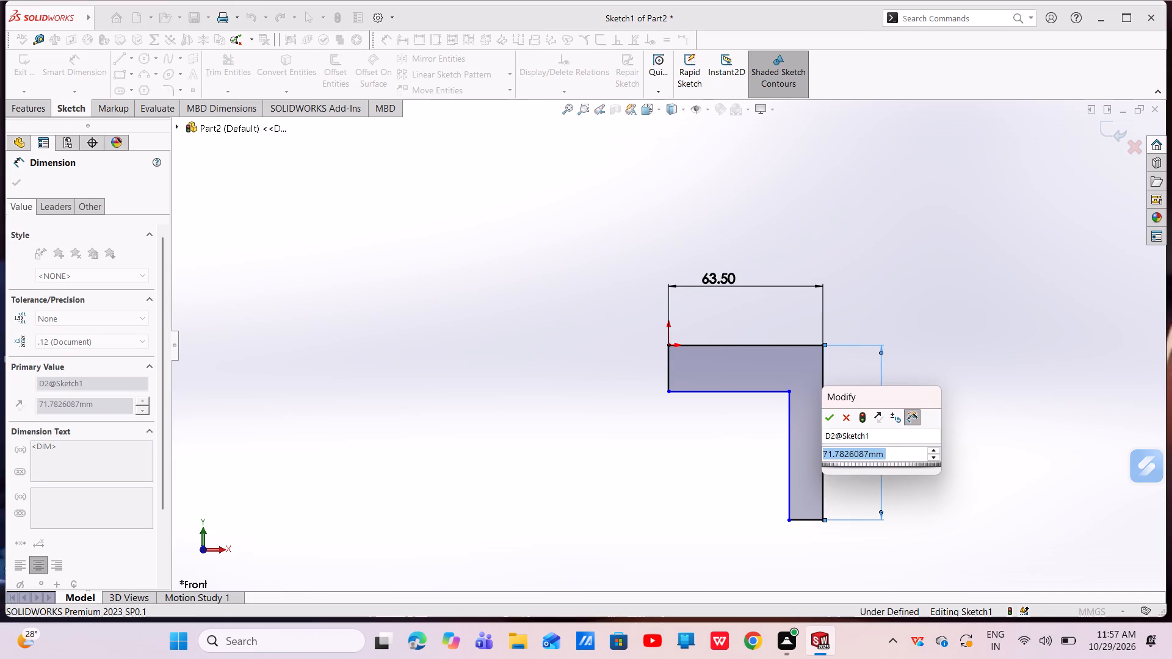
key("BackSpace")
key("8")
type("1.")
key("2")
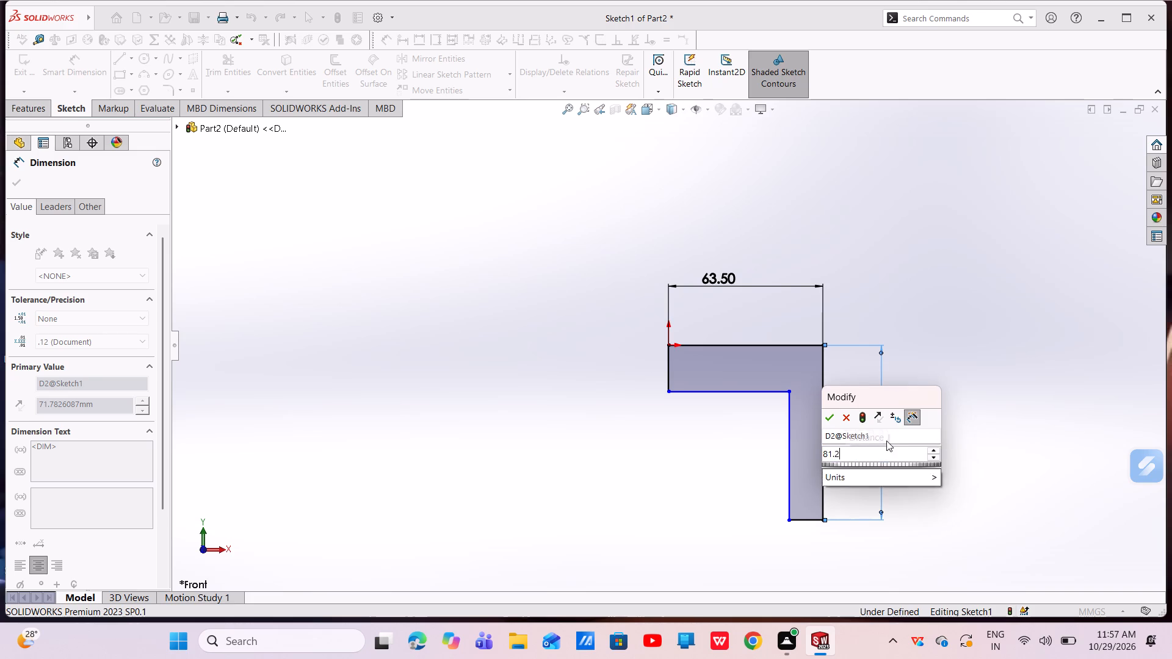
key("8")
key("Return")
Dimension the short vertical edge at the origin and set it to 19 mm.
scroll(881, 471, "up", 5)
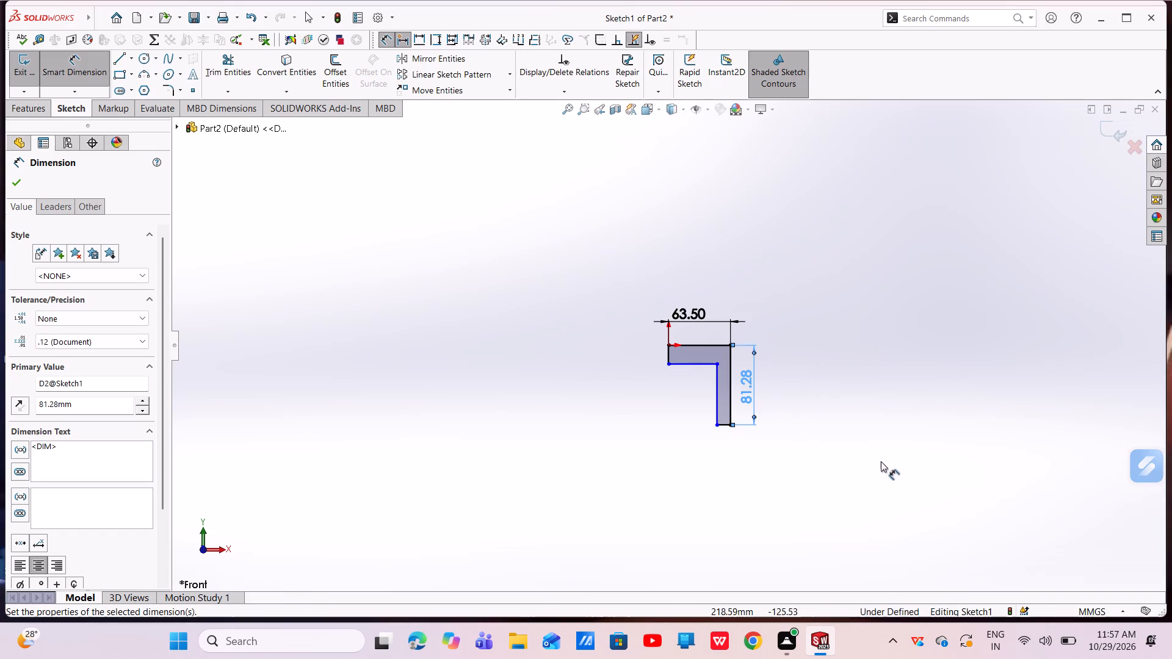
scroll(863, 416, "down", 1)
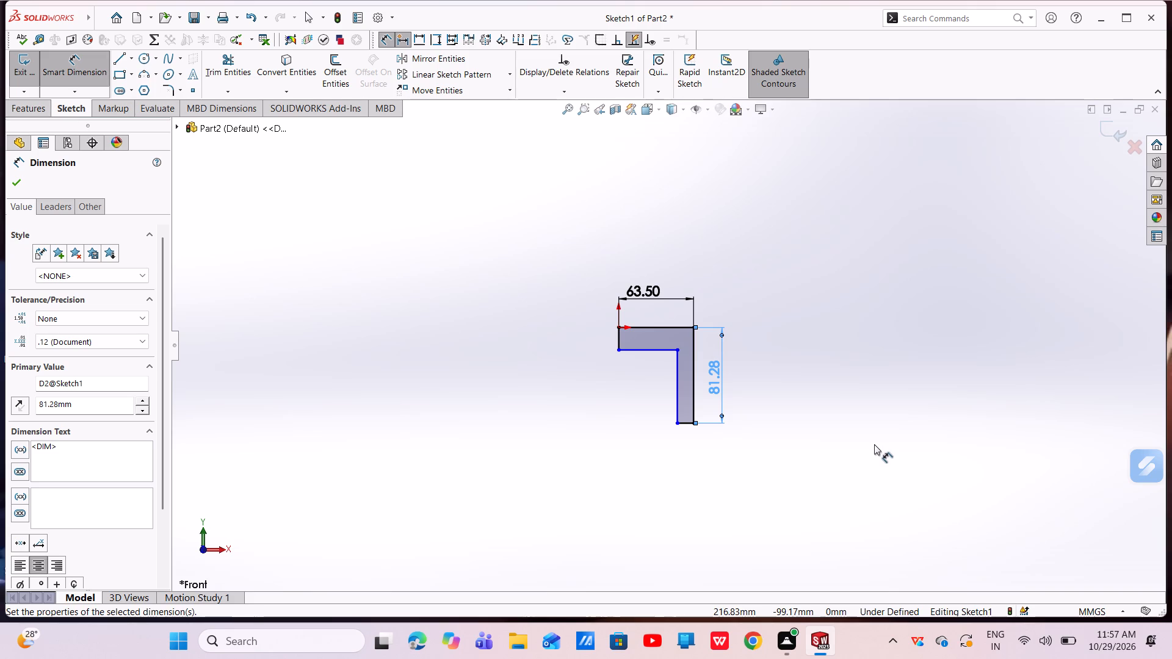
scroll(617, 333, "down", 5)
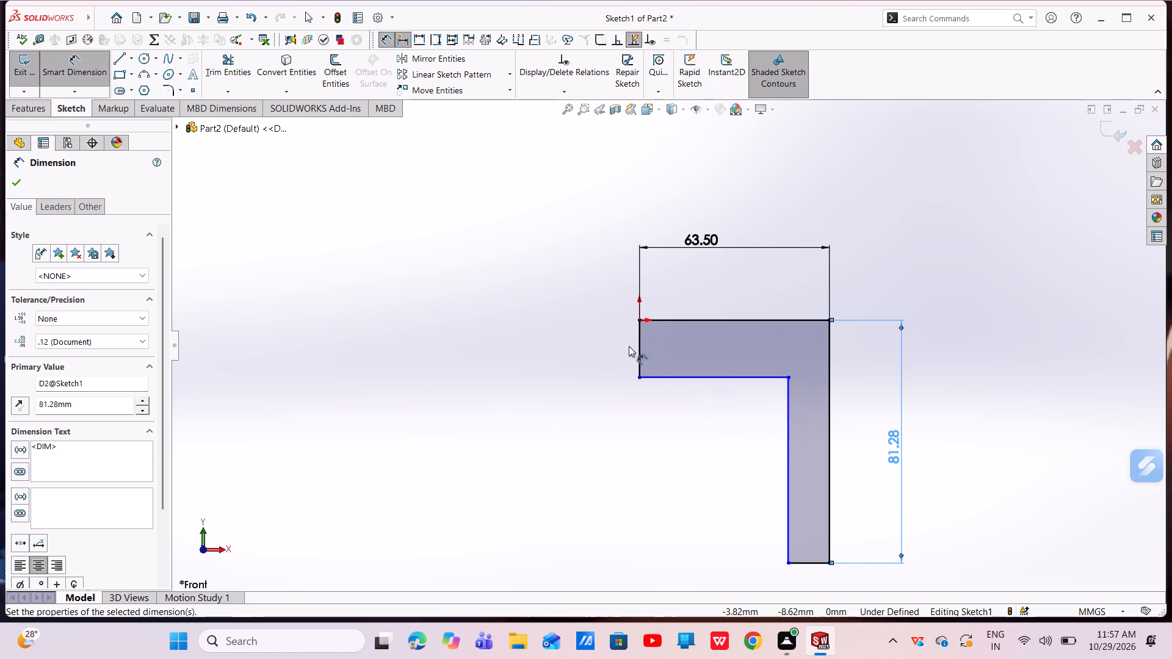
left_click(640, 352)
left_click(578, 347)
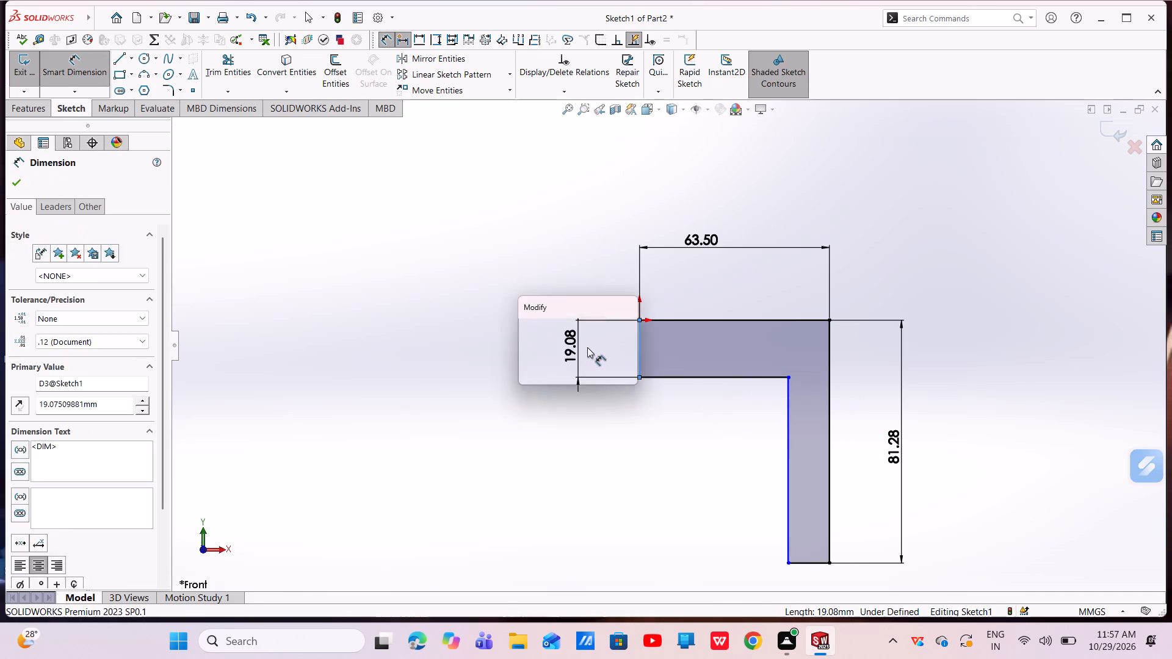
key("BackSpace")
type("19")
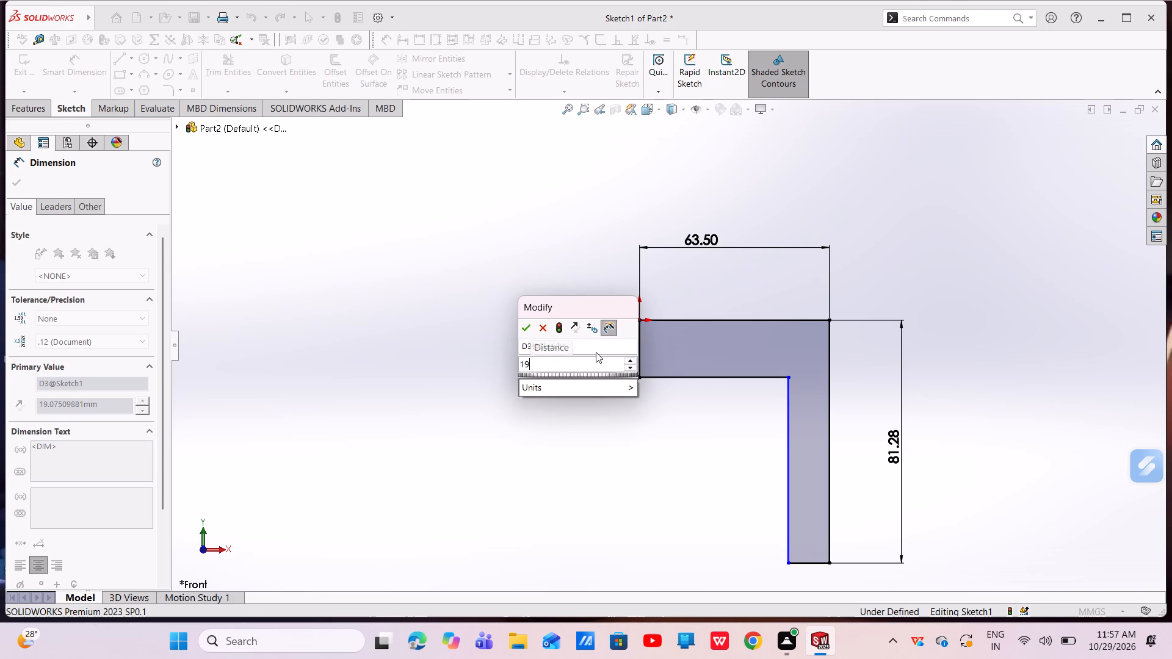
key("Return")
Dimension the horizontal distance between the vertical edge at the origin and the leg's inner vertical edge, setting it to 57.15 mm.
scroll(723, 431, "up", 4)
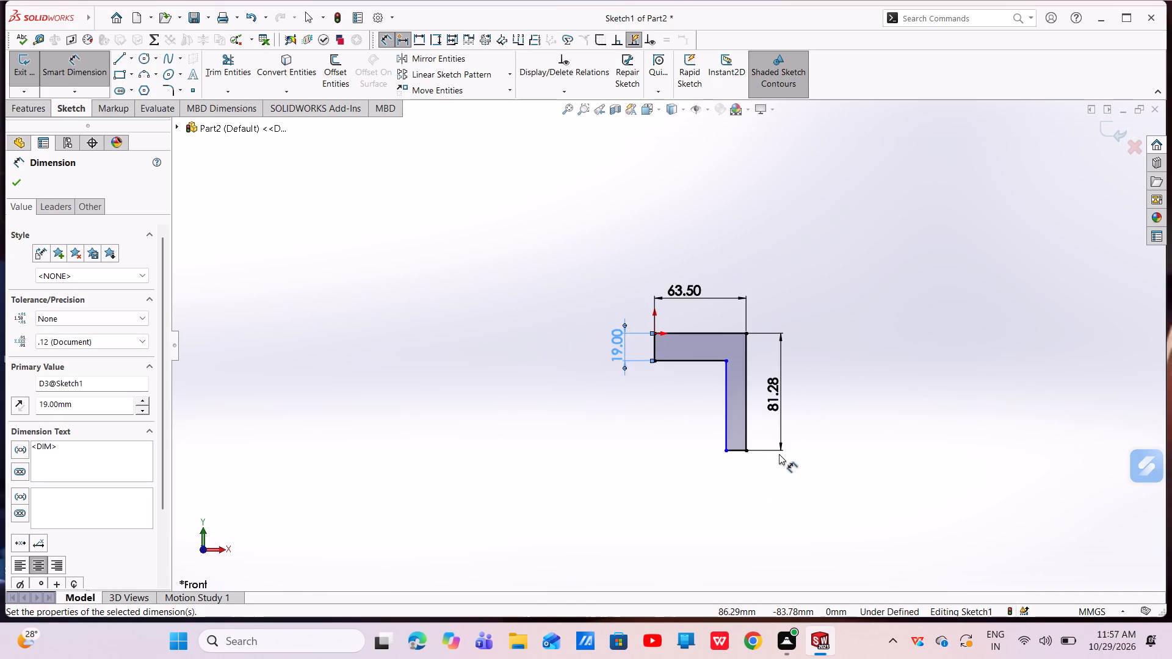
scroll(779, 453, "down", 3)
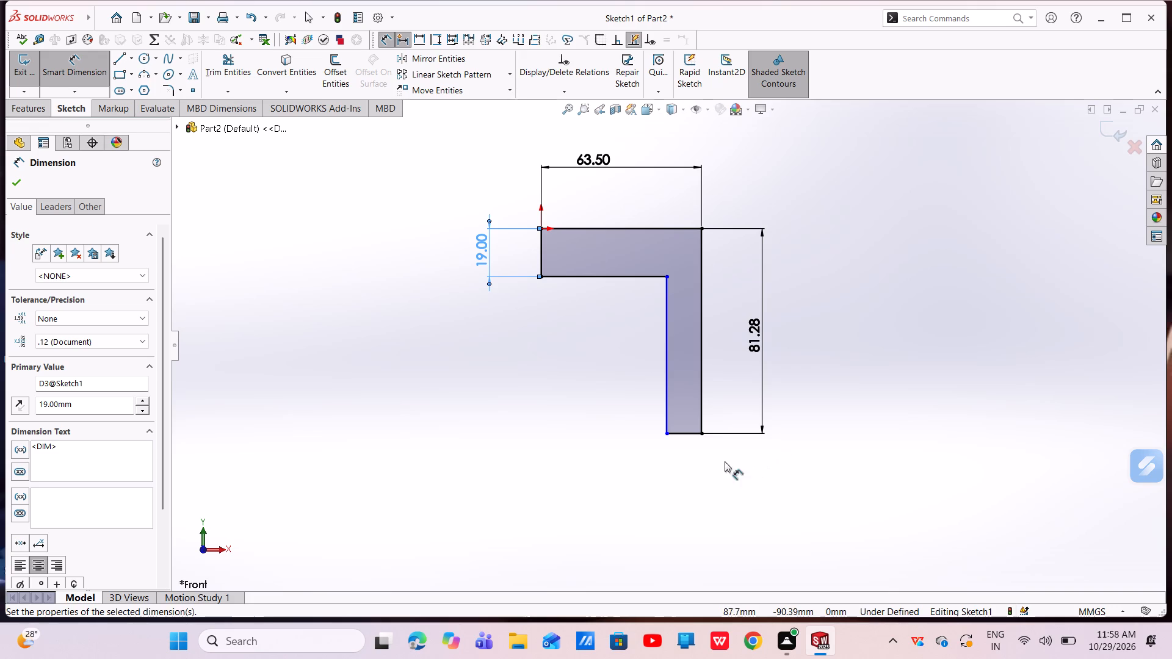
left_click(666, 367)
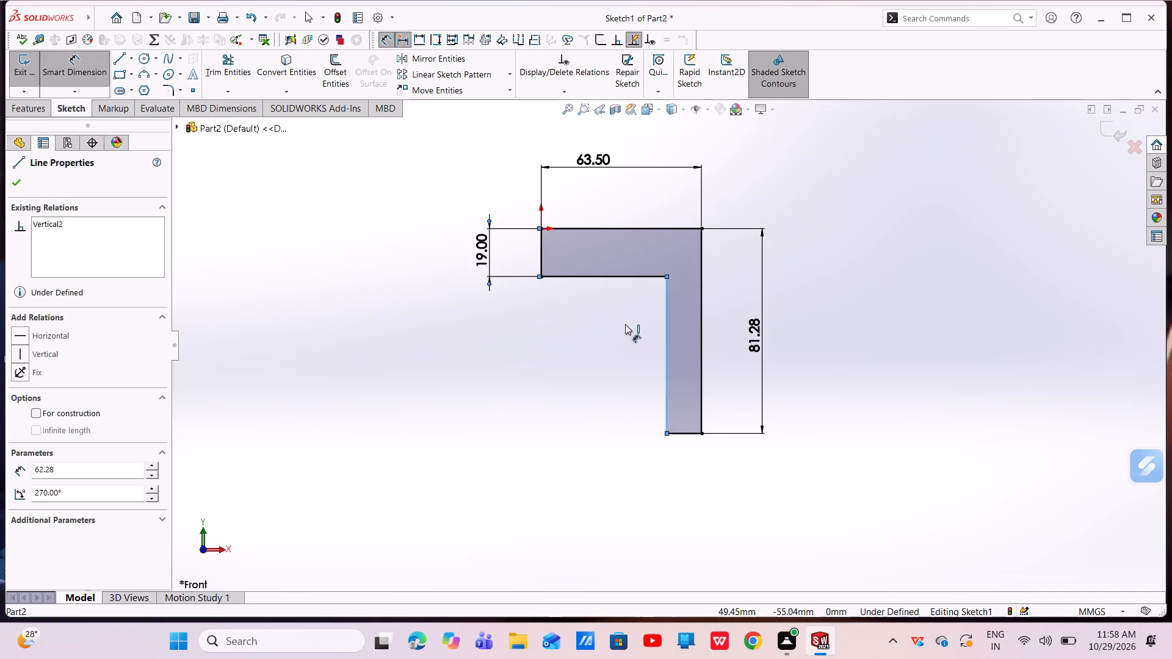
left_click(538, 250)
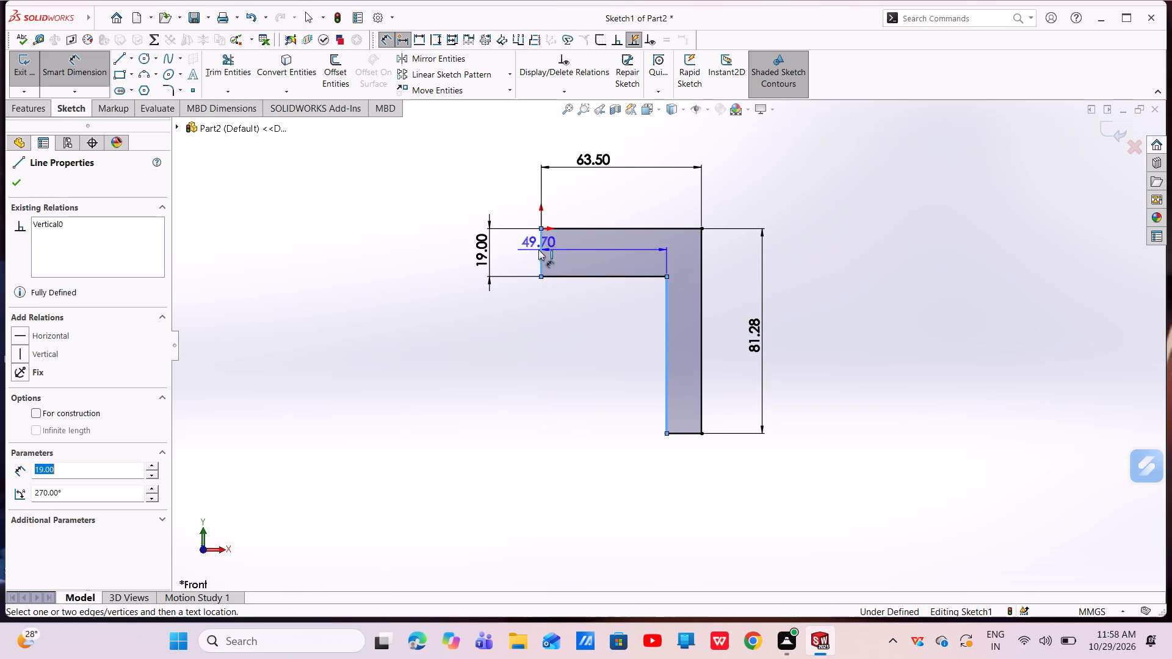
left_click(497, 344)
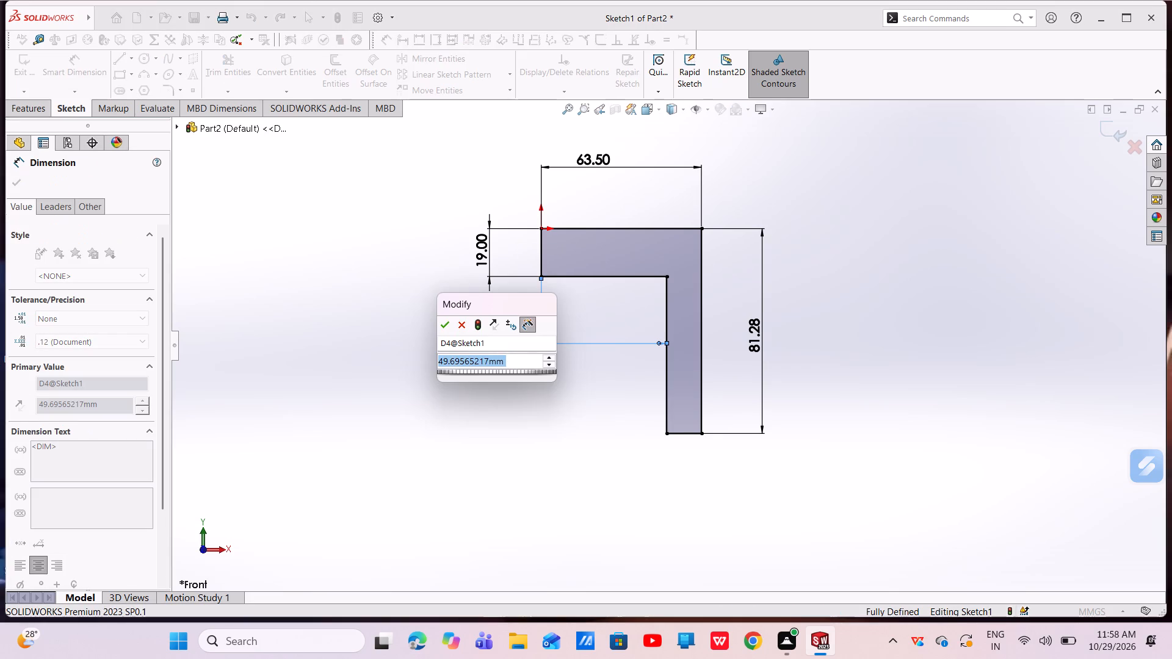
key("BackSpace")
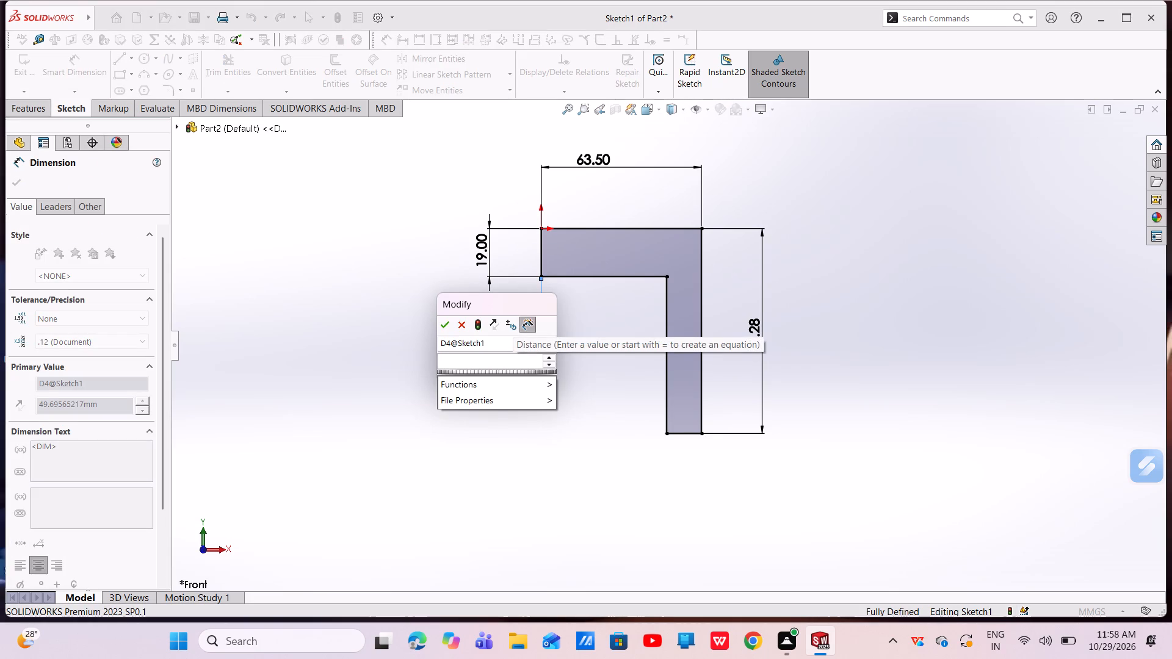
key("5")
type("7.15")
key("Return")
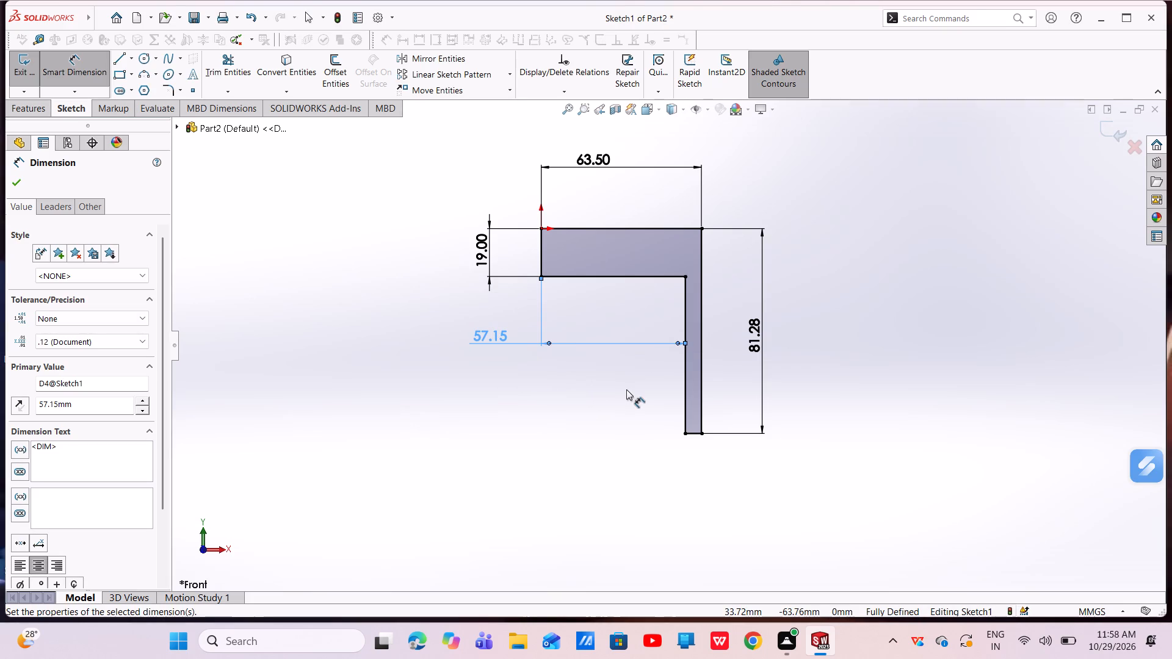
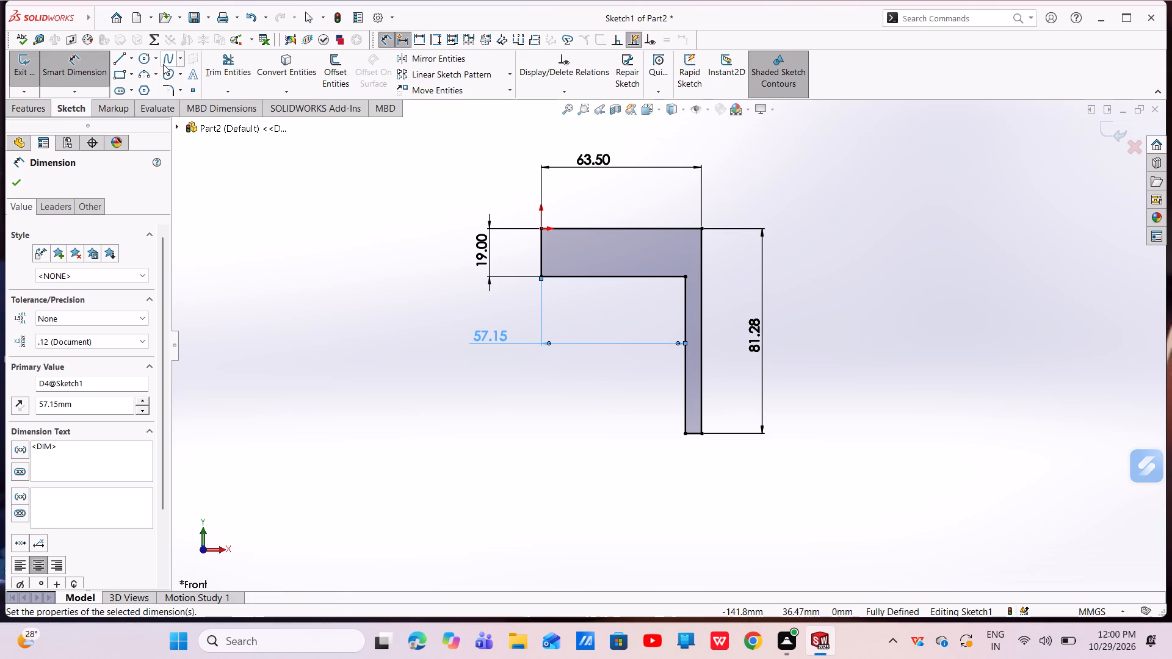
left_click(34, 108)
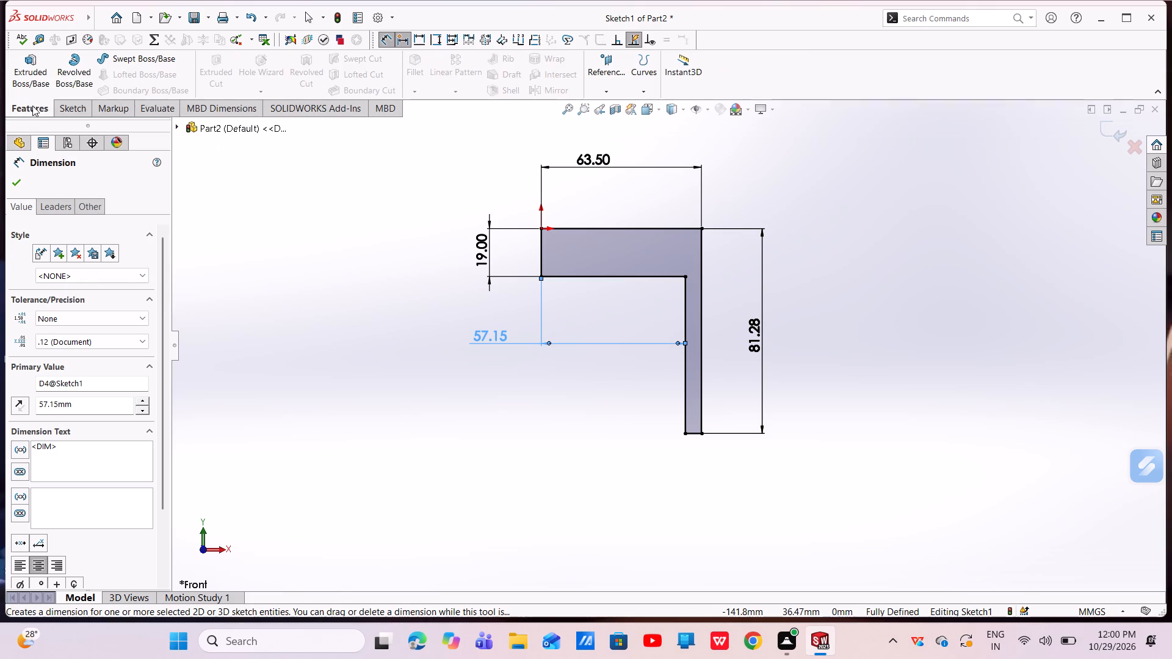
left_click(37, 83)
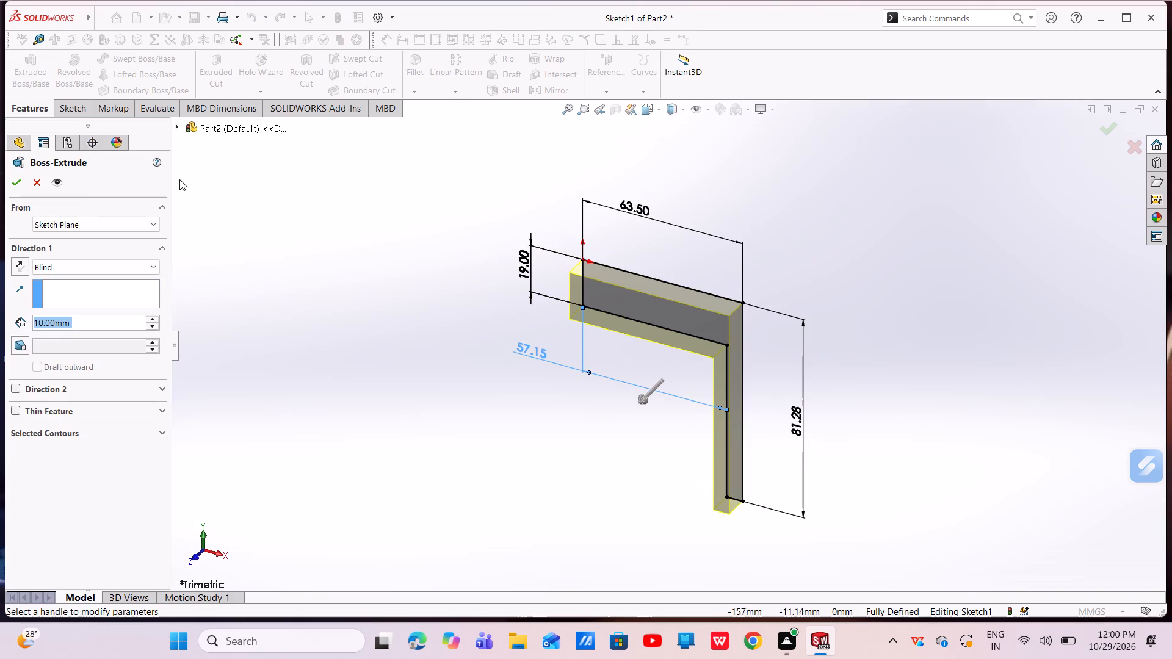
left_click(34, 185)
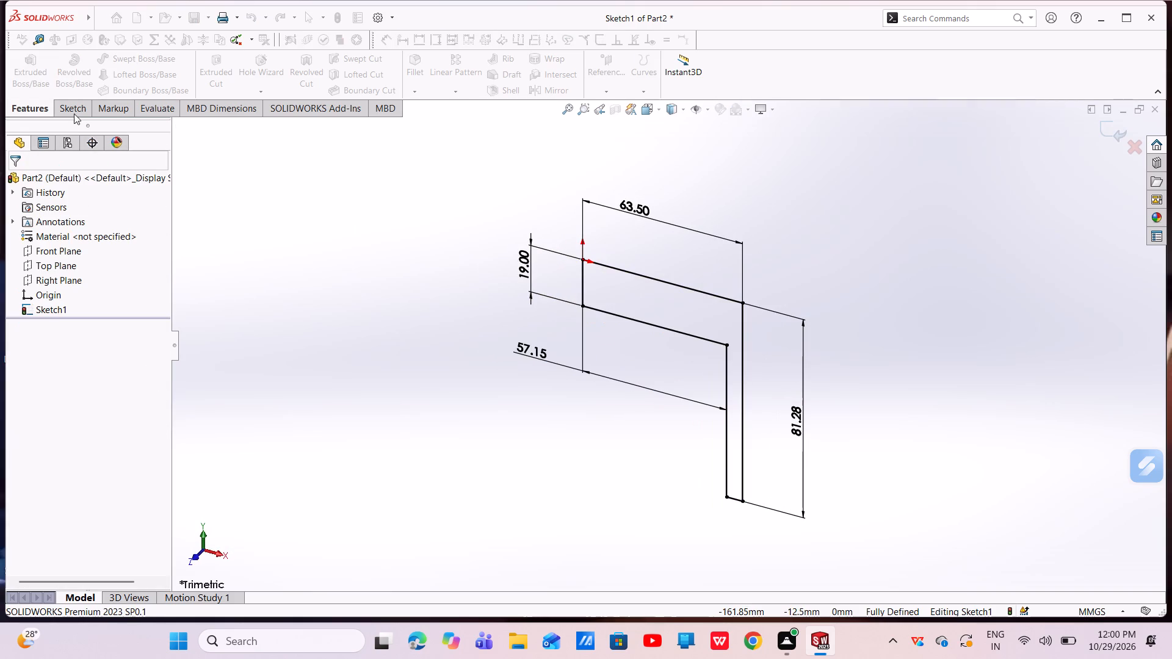
Revolve the inverted-L profile 360 degrees about its short vertical edge at the origin.
left_click(87, 76)
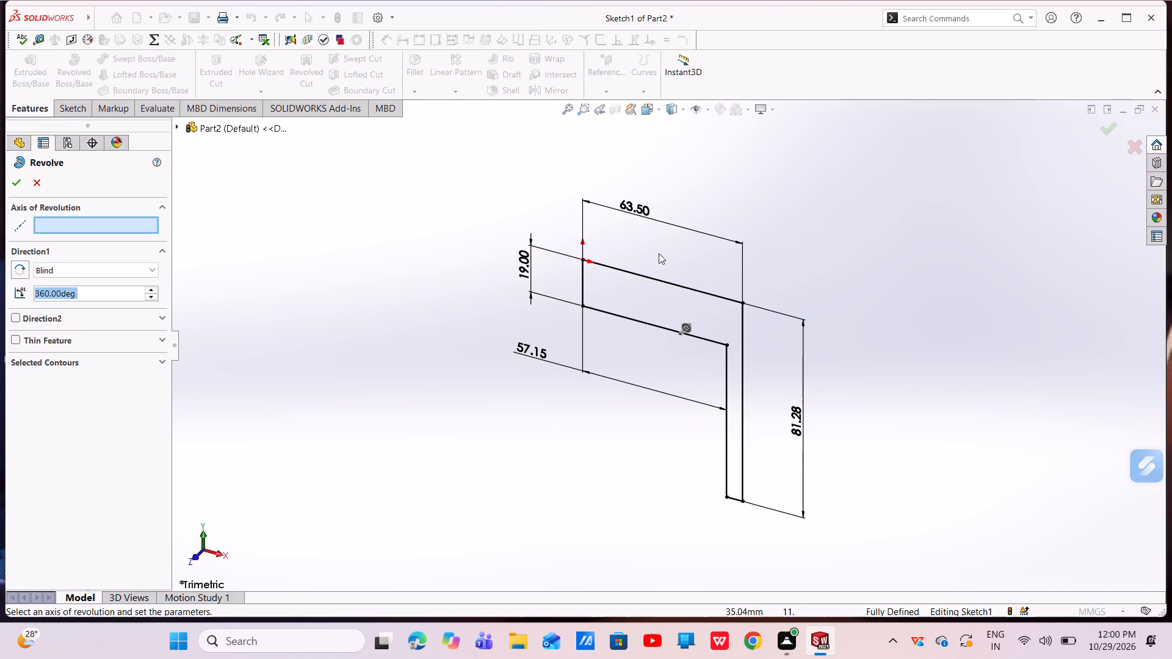
left_click(581, 285)
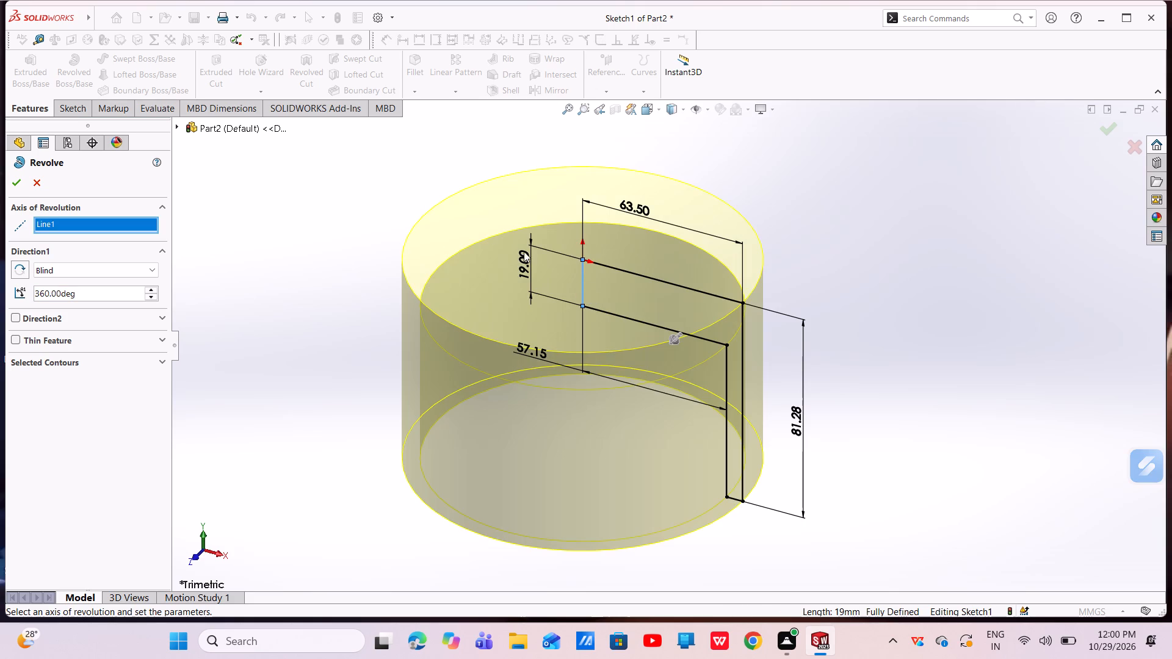
left_click(20, 178)
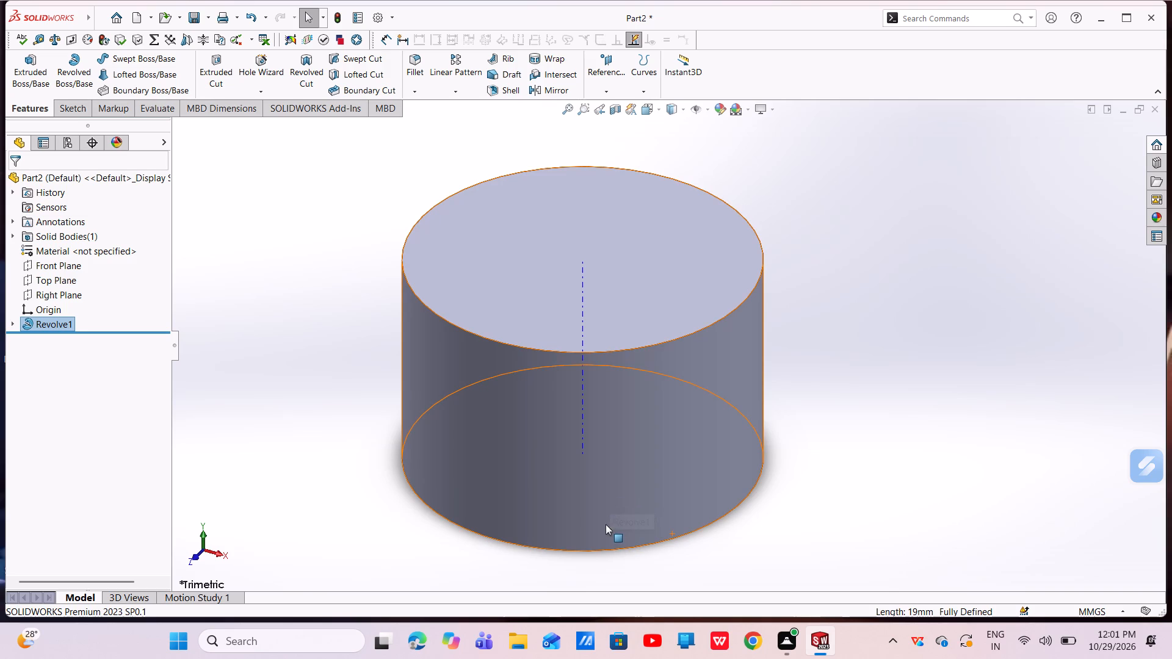
Change the display scene to a plain white background.
scroll(599, 501, "up", 4)
middle_click_drag(604, 484, 685, 273)
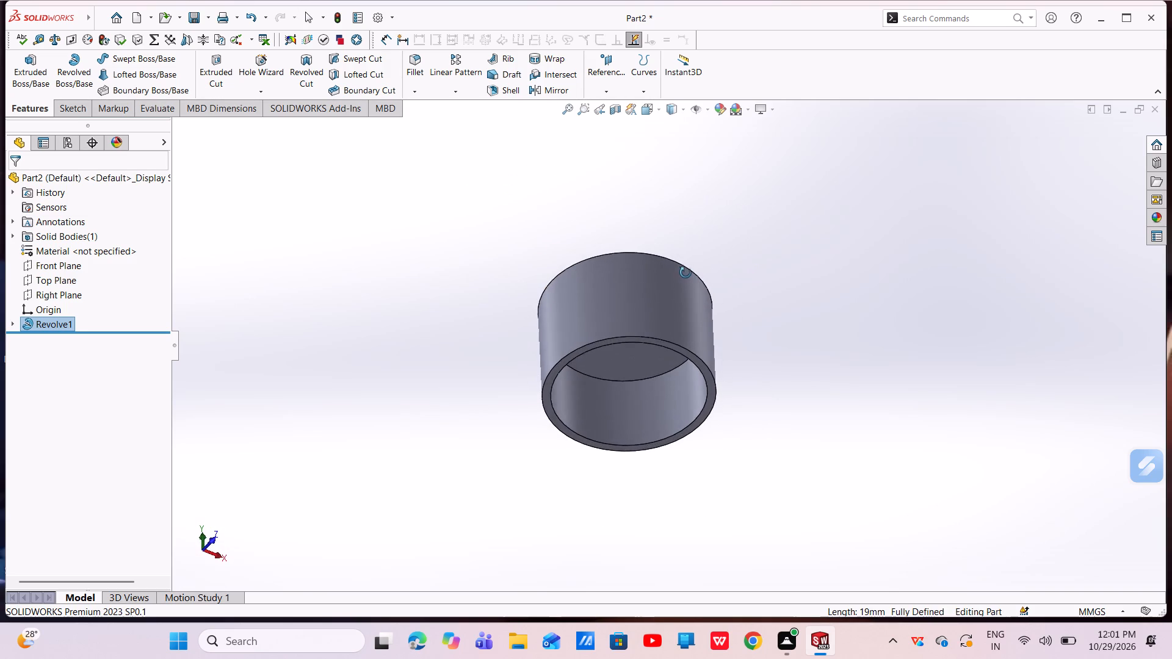
middle_click_drag(685, 273, 684, 433)
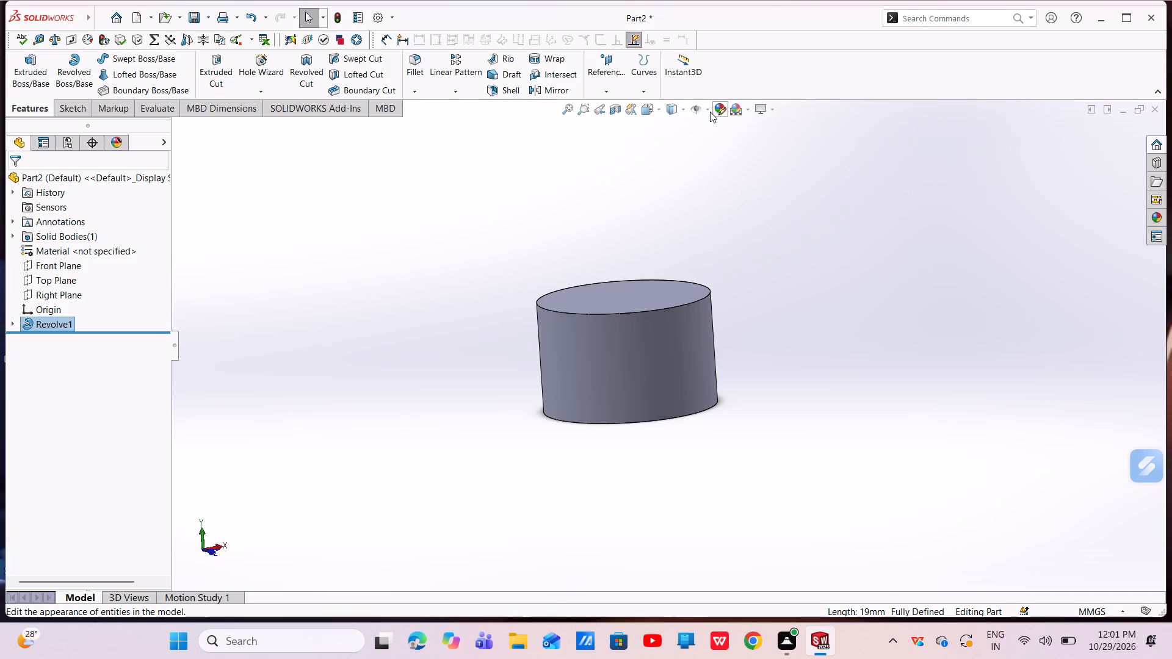
left_click(747, 113)
left_click(742, 136)
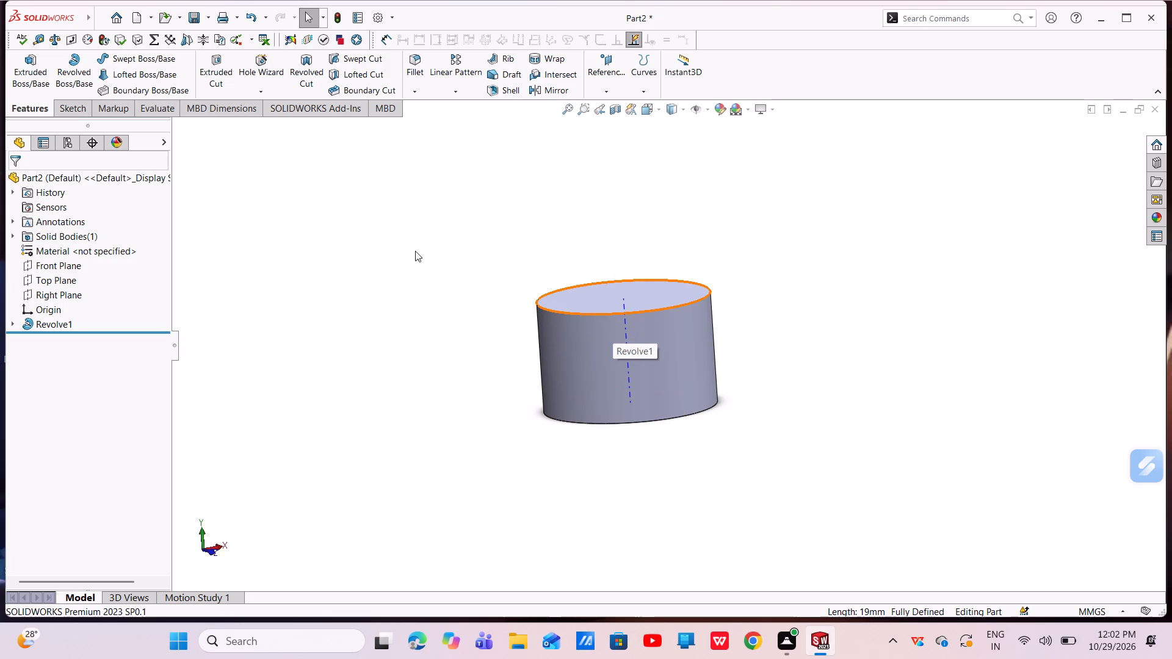
On the Right Plane, sketch a center rectangle about 62.6 mm wide and 55.6 mm high, centred directly below the origin.
left_click(71, 295)
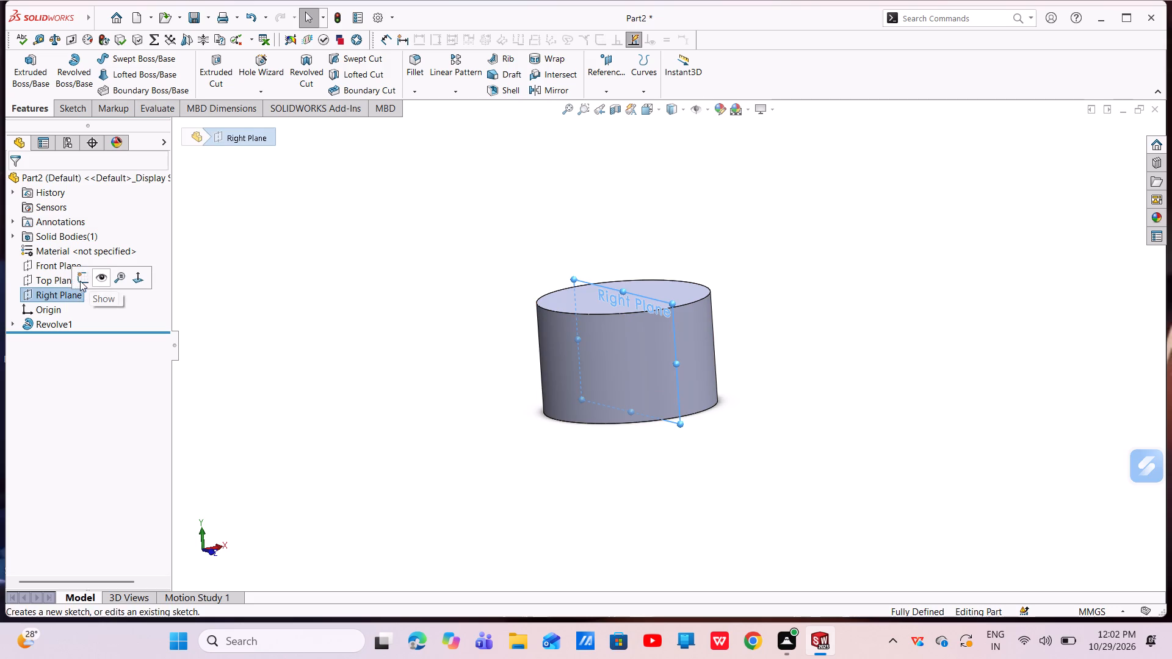
left_click(82, 279)
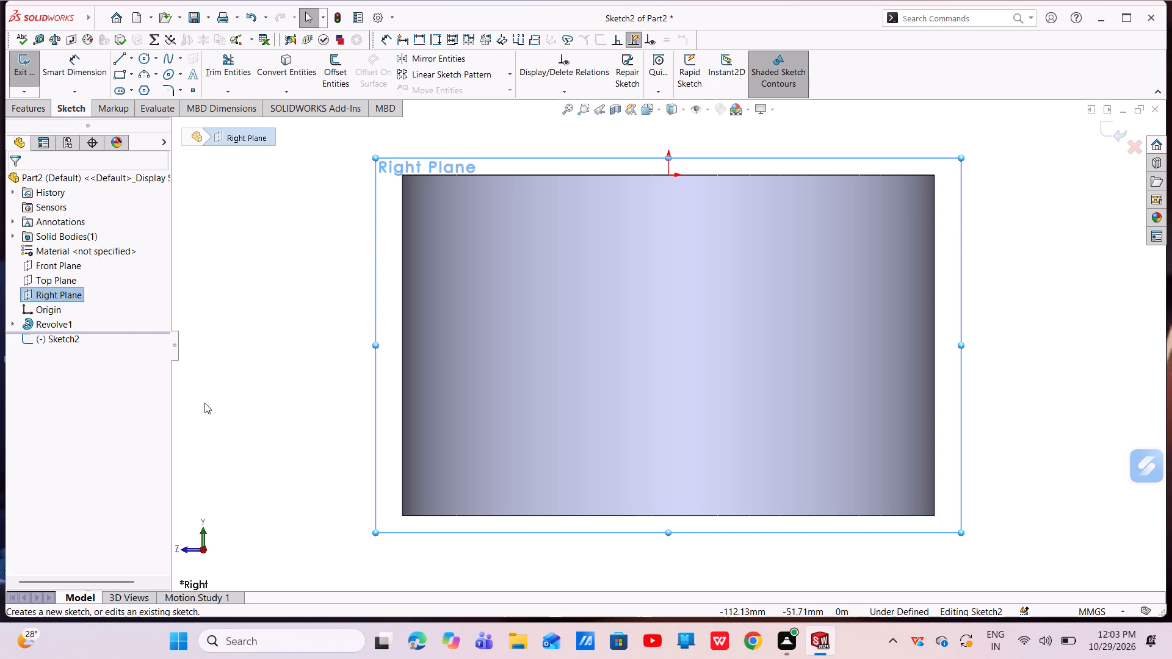
scroll(531, 421, "up", 1)
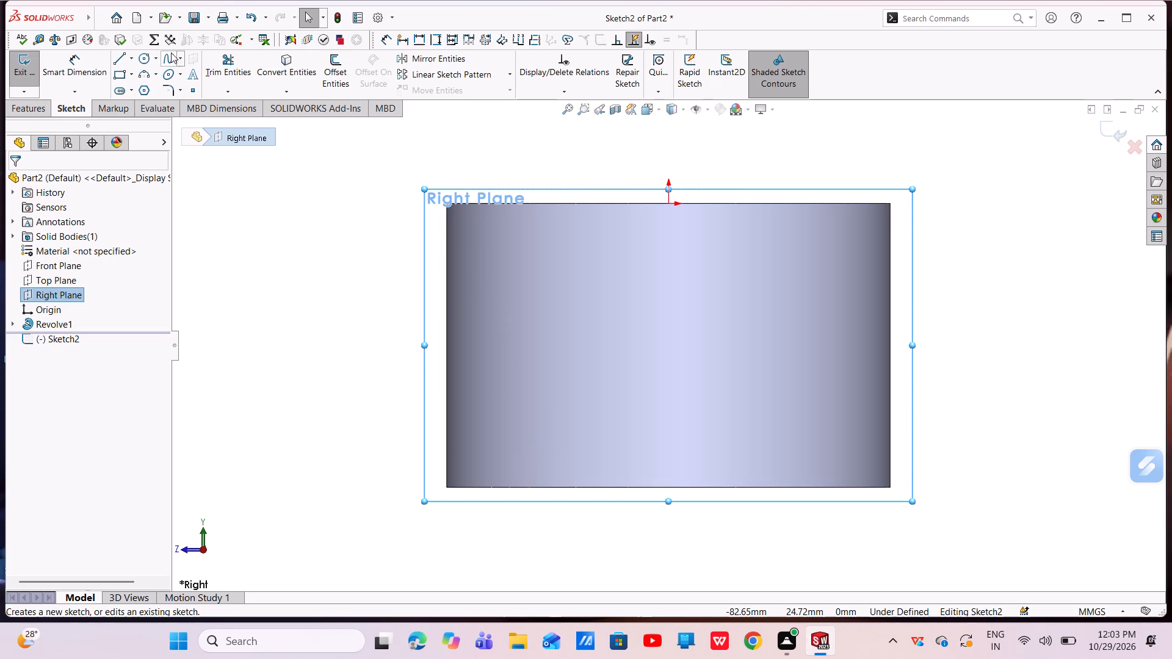
left_click(132, 74)
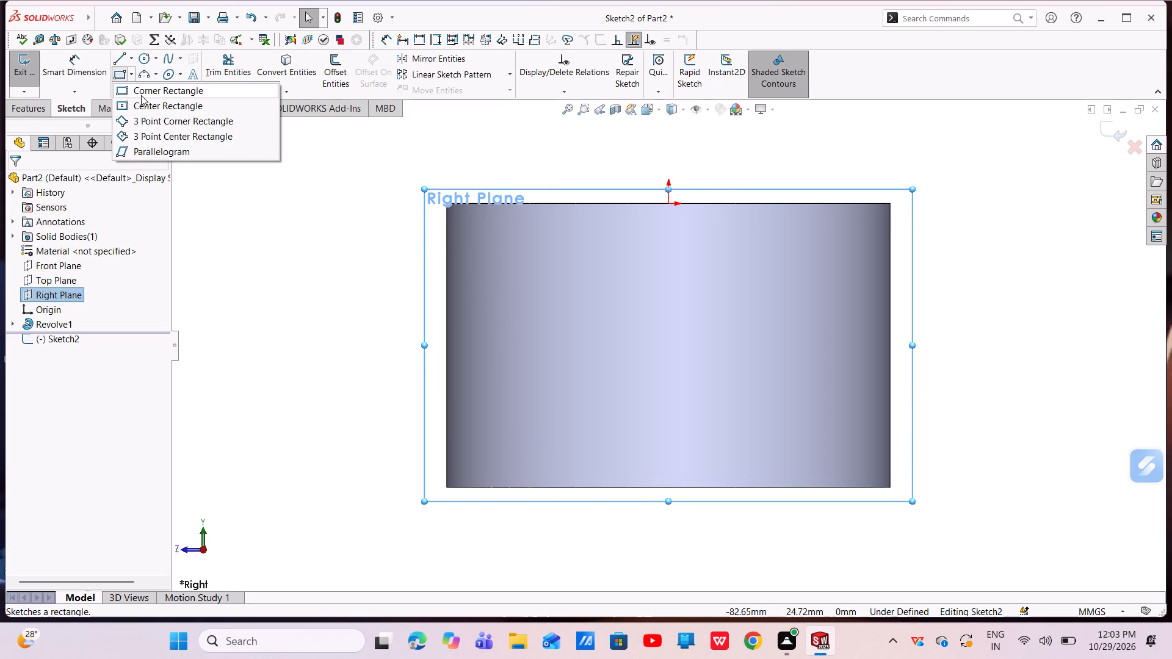
left_click(139, 102)
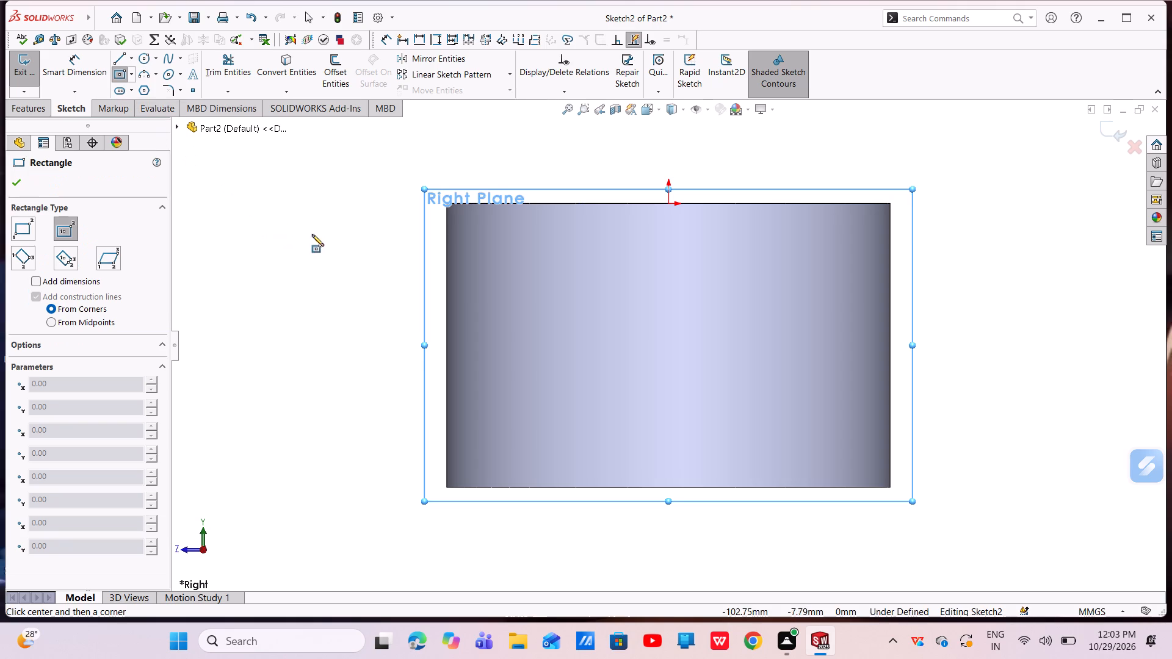
left_click(665, 339)
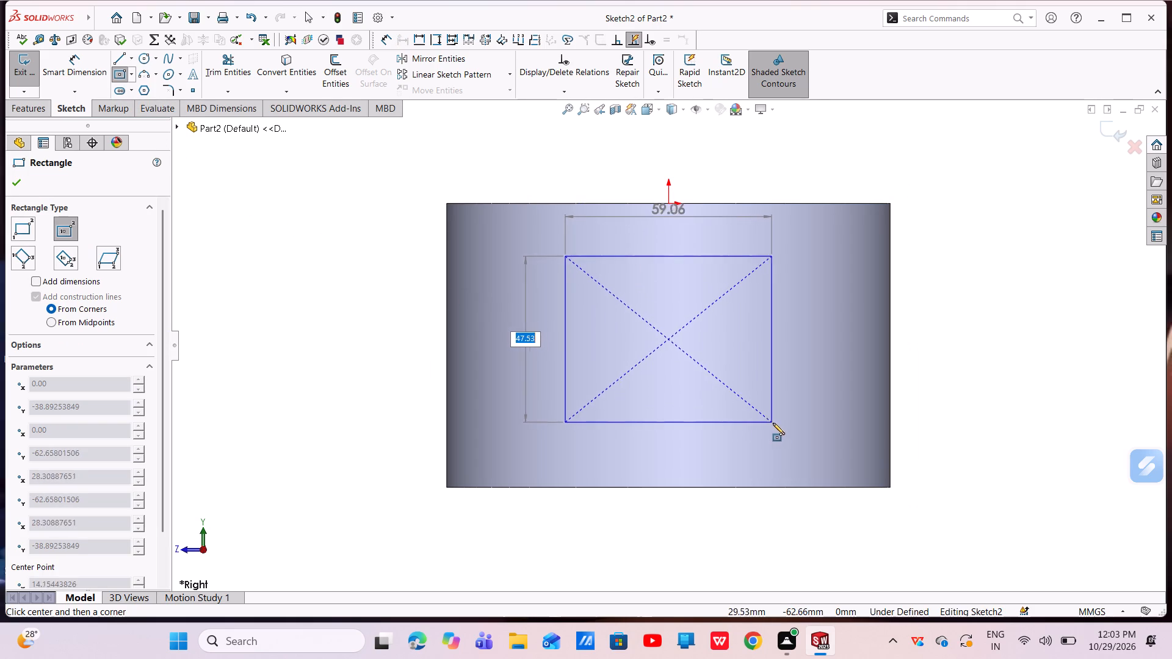
left_click(778, 436)
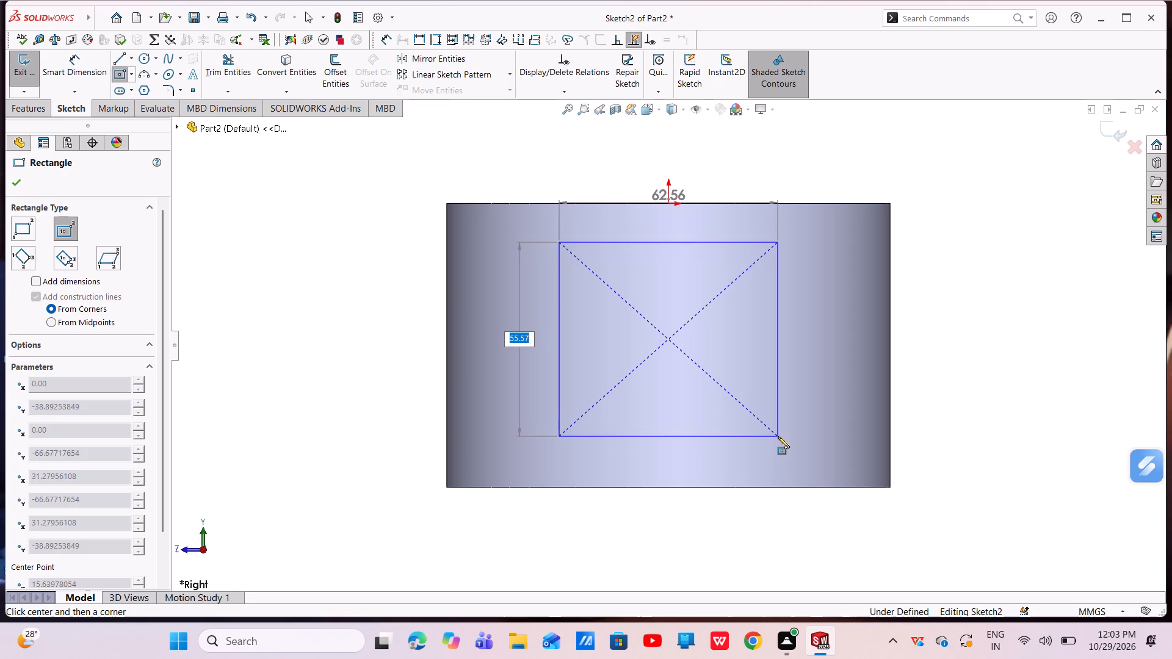
right_click(778, 436)
left_click(789, 442)
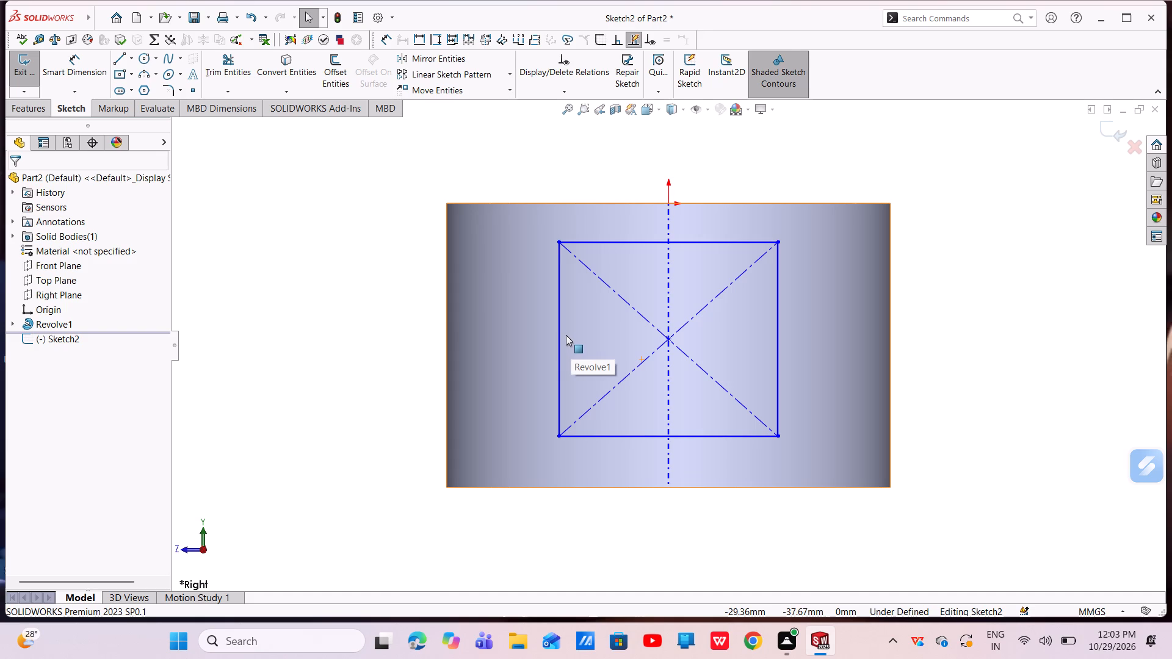
Make the rectangle's bottom line collinear with the bottom edge of the revolved body.
left_click(756, 437)
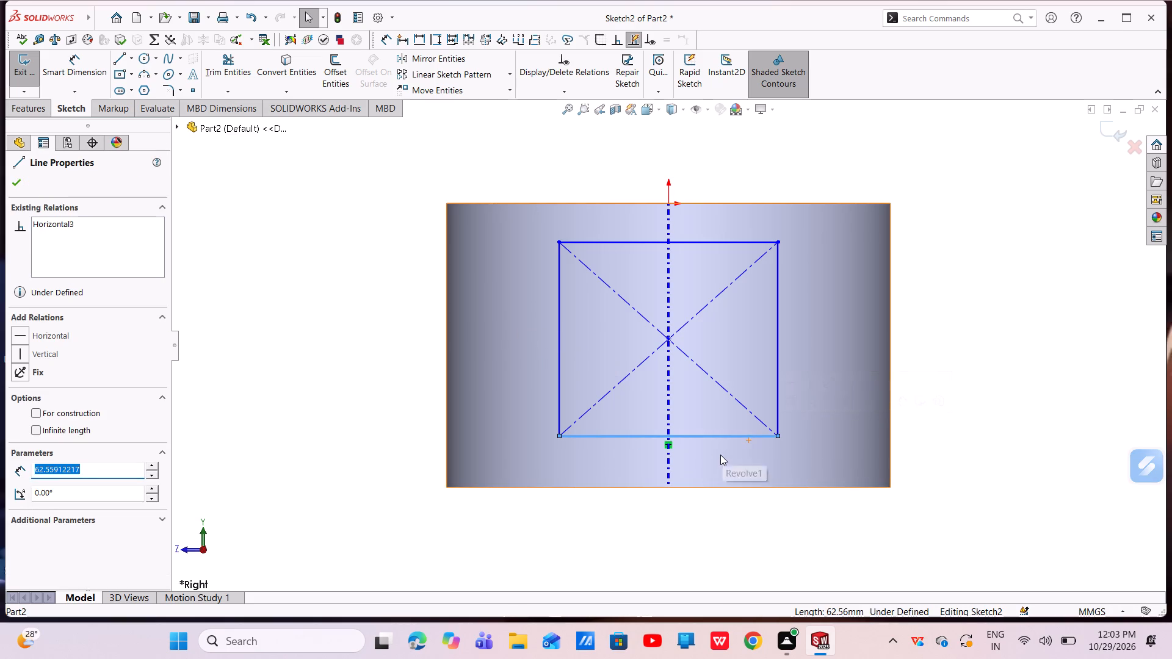
left_click(711, 489, "ctrl")
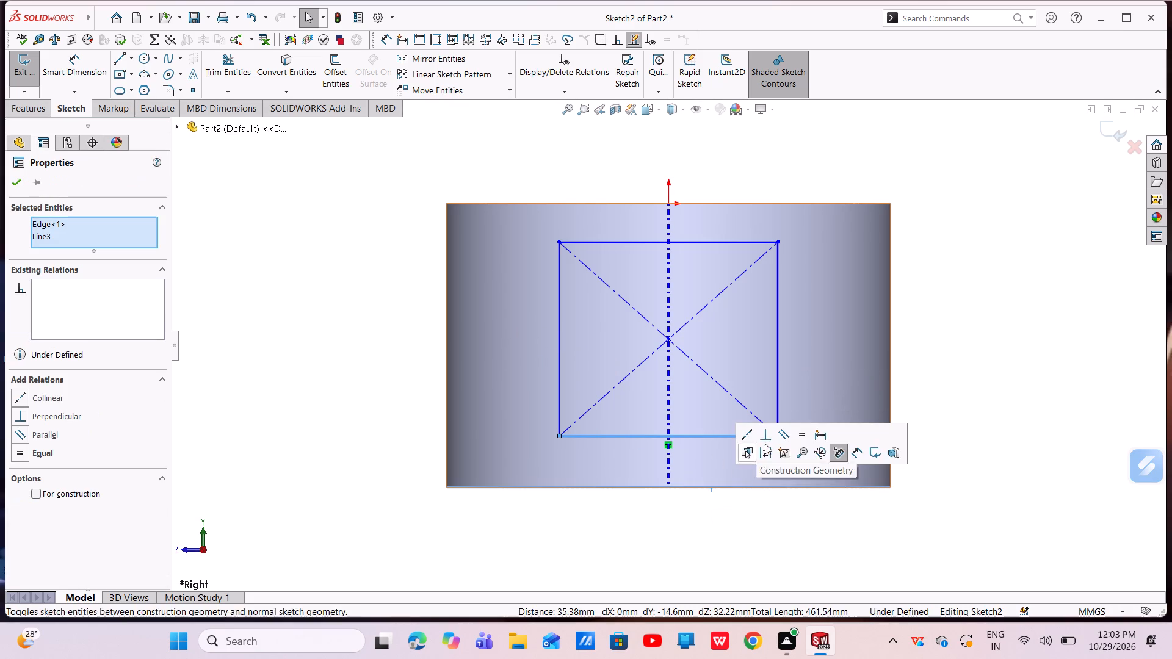
left_click(750, 433)
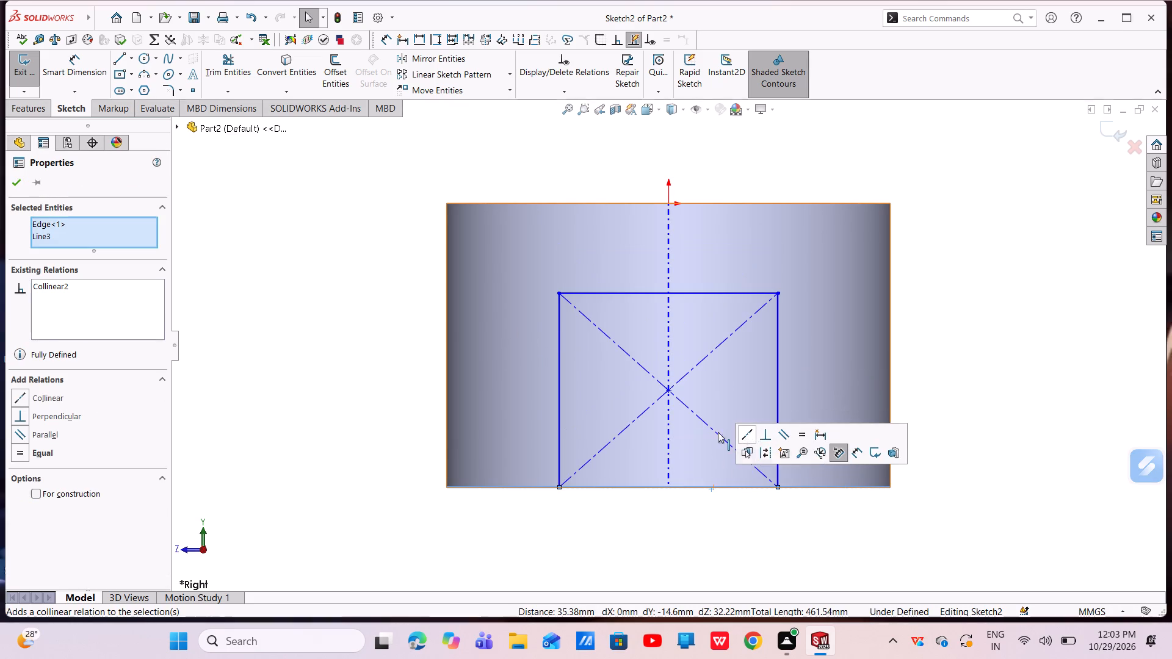
scroll(698, 477, "up", 2)
left_click(635, 465)
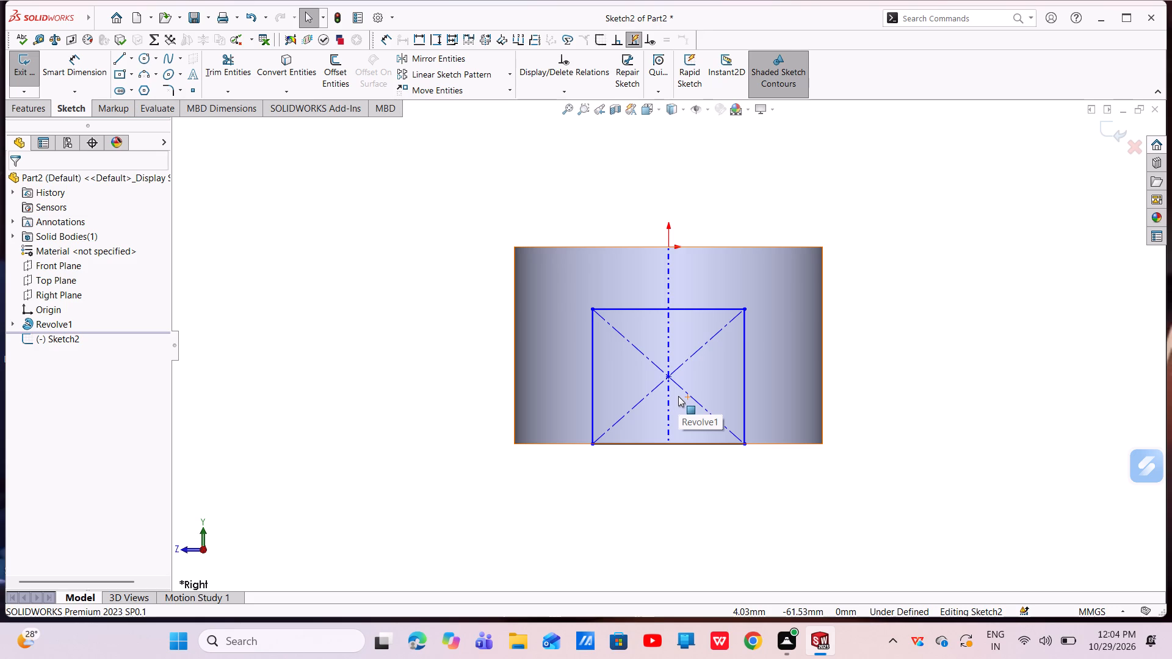
Dimension the rectangle's bottom line and set its width to 76.2 mm.
left_click(70, 57)
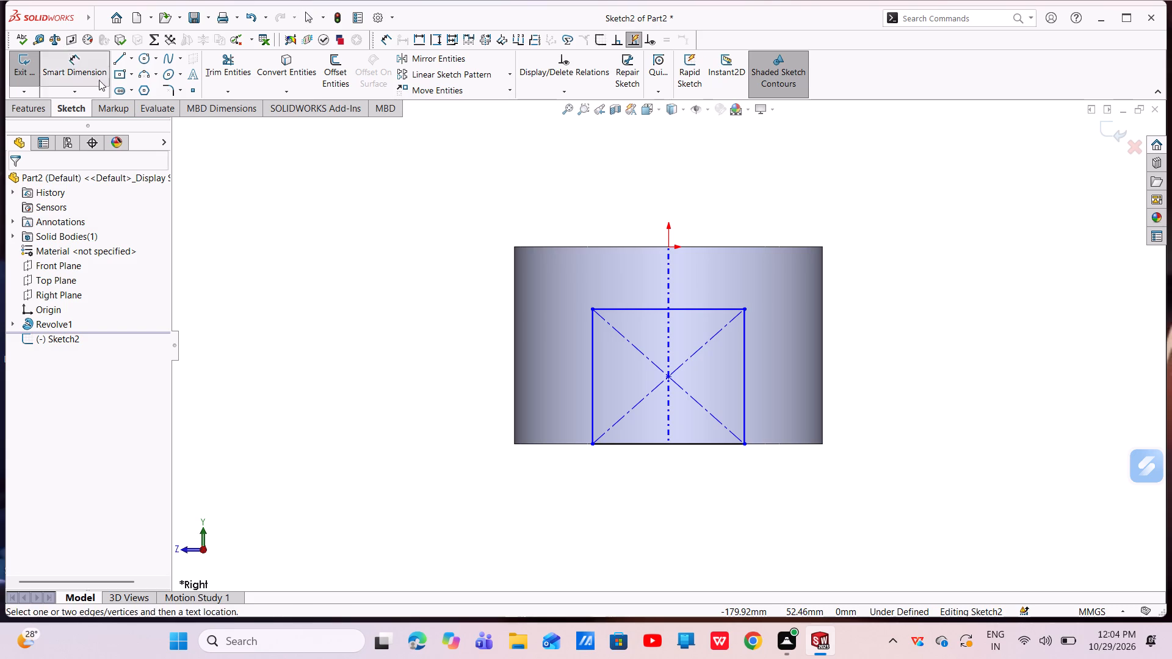
left_click(640, 445)
left_click(647, 486)
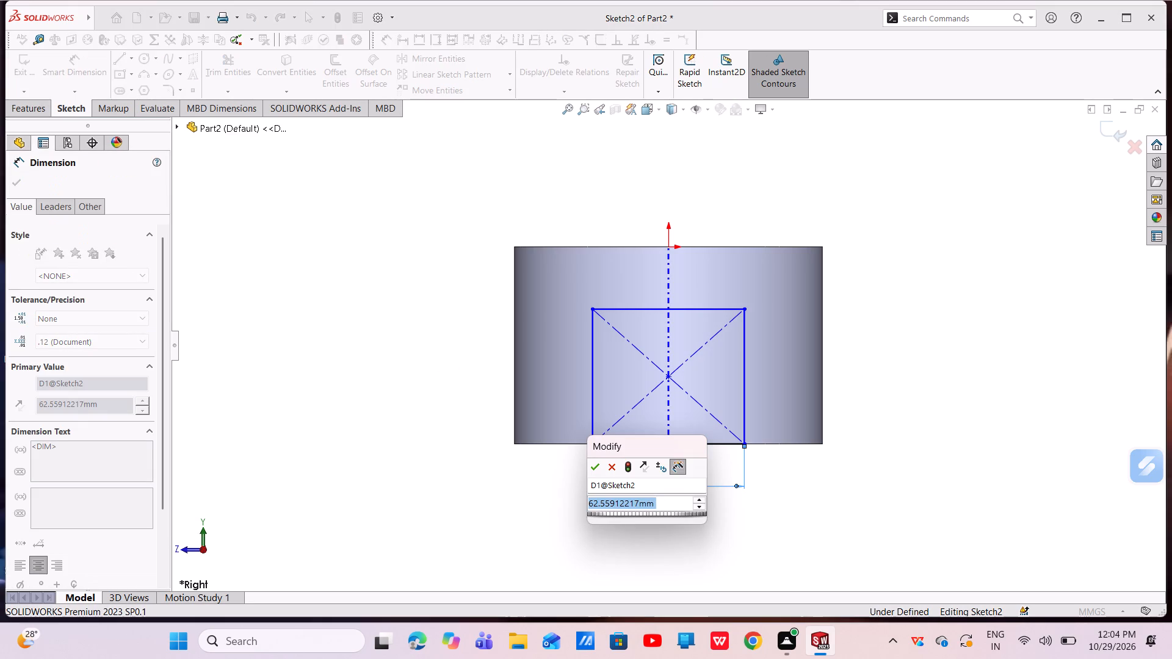
key("BackSpace")
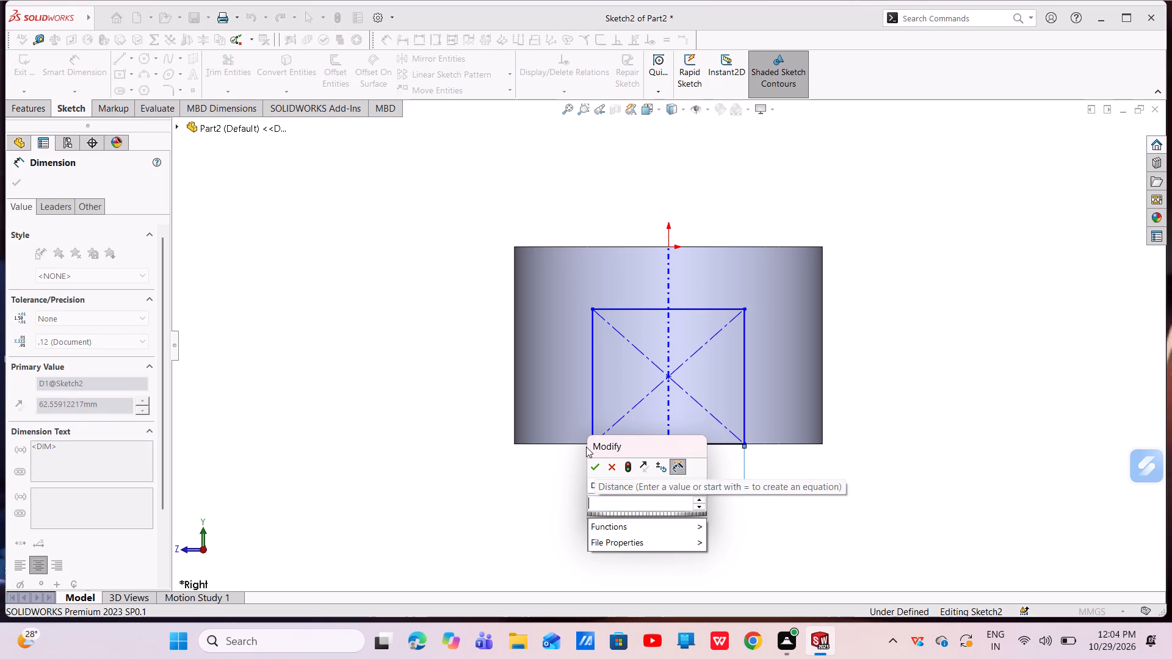
type("76.2")
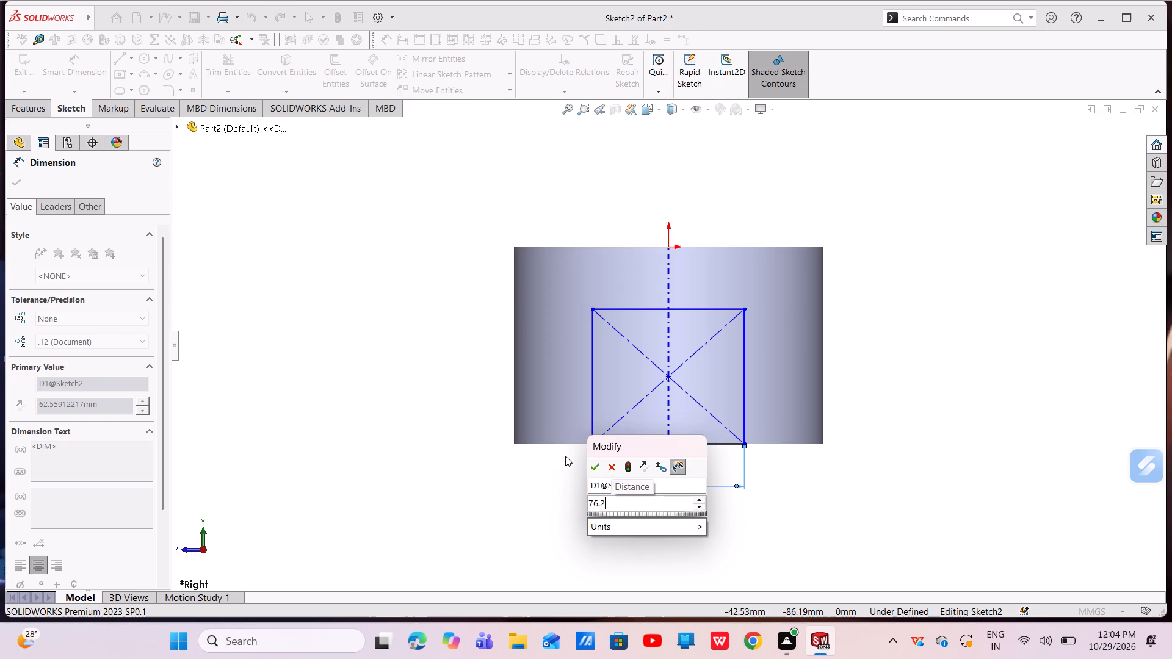
key("Return")
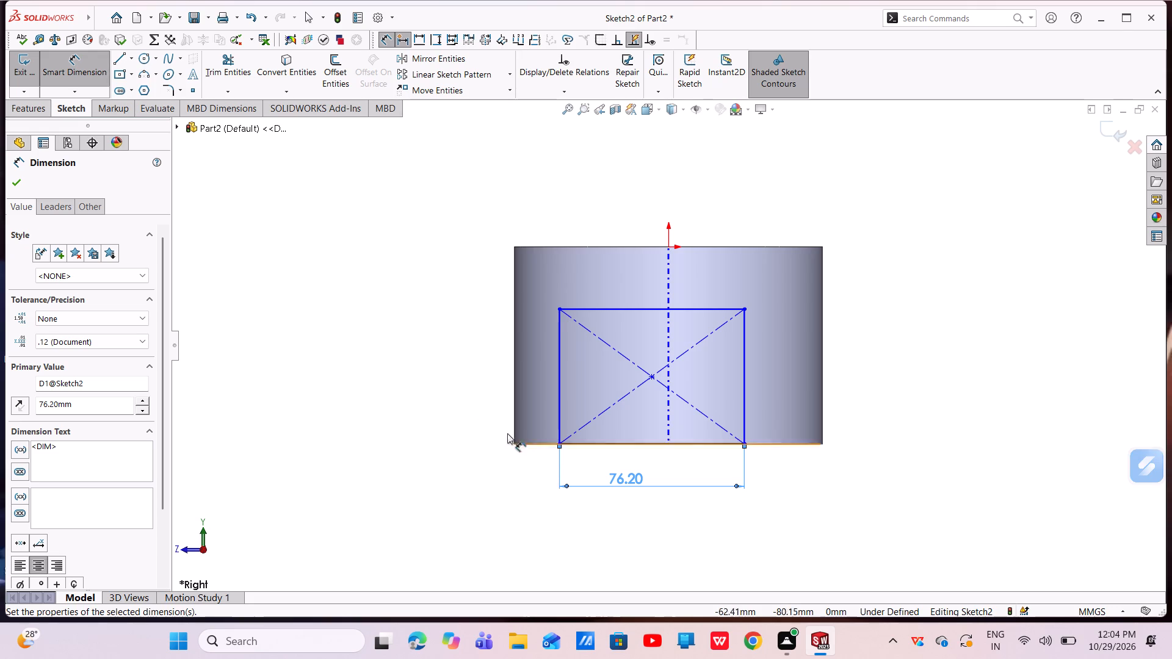
Dimension one vertical side of the rectangle and set its height to 43.18 mm.
left_click(745, 384)
left_click(946, 379)
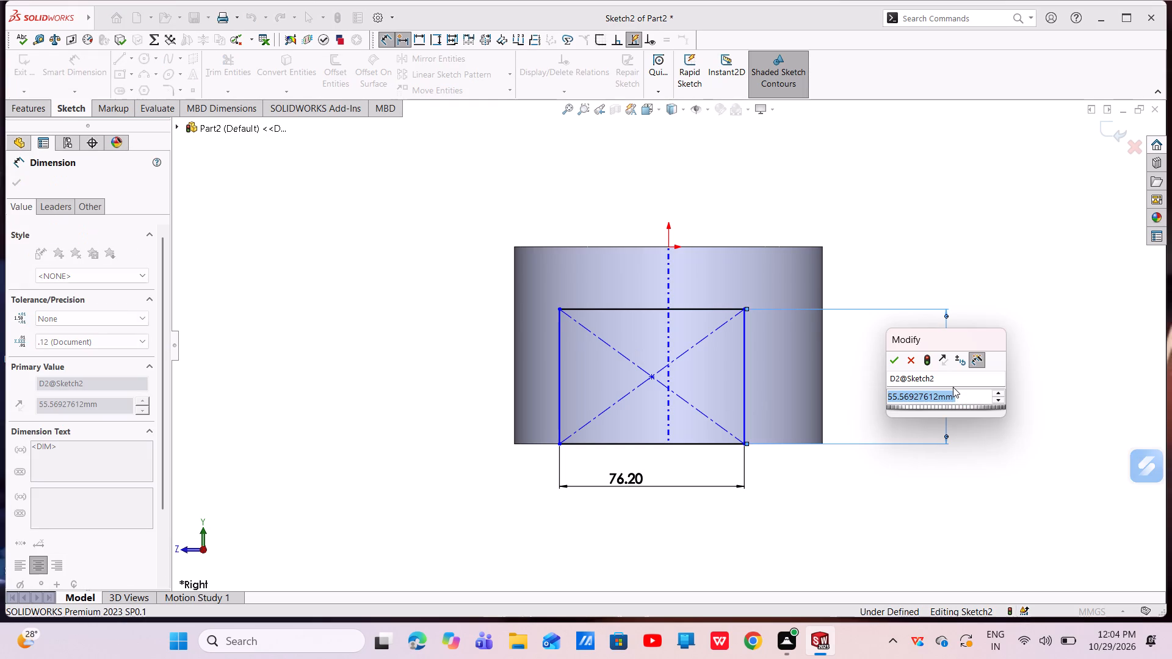
key("BackSpace")
key("4")
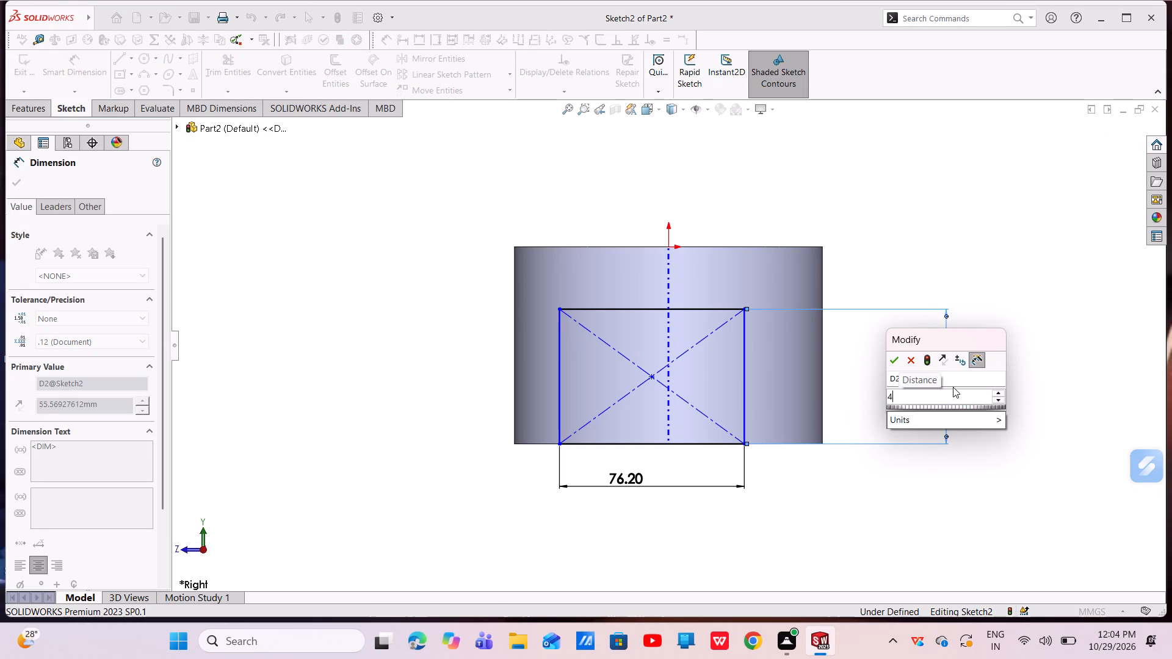
key("3")
type(".18")
key("Return")
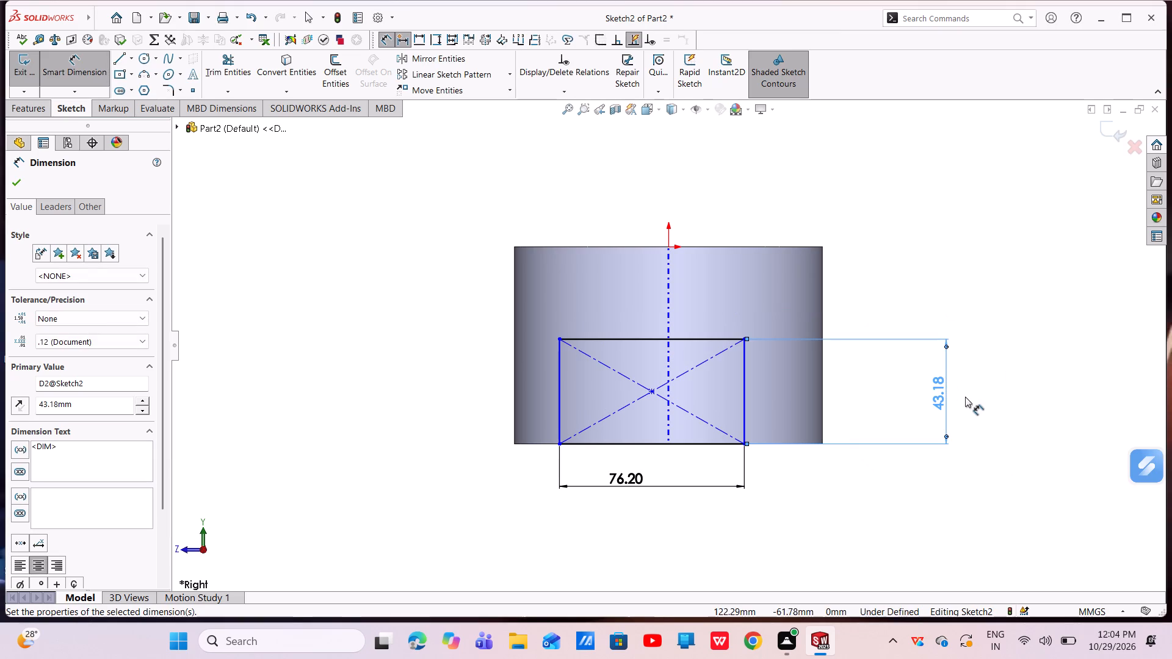
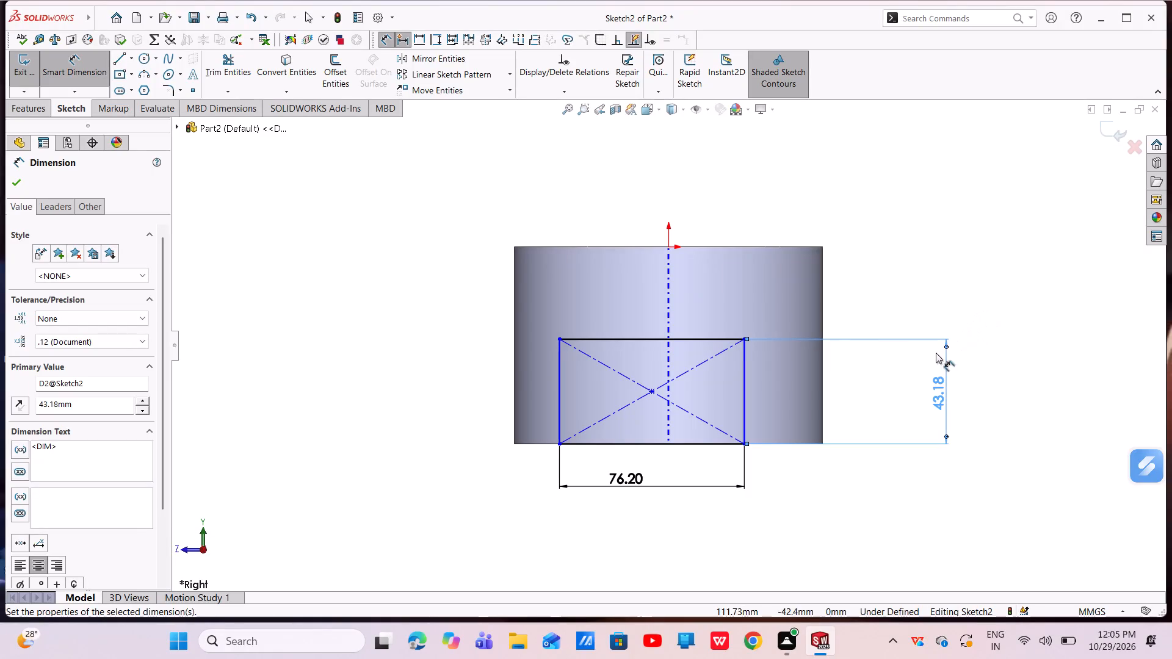
Add a vertical relation between the rectangle's centre point and the origin so the rectangle is centred on the axis.
key("Escape")
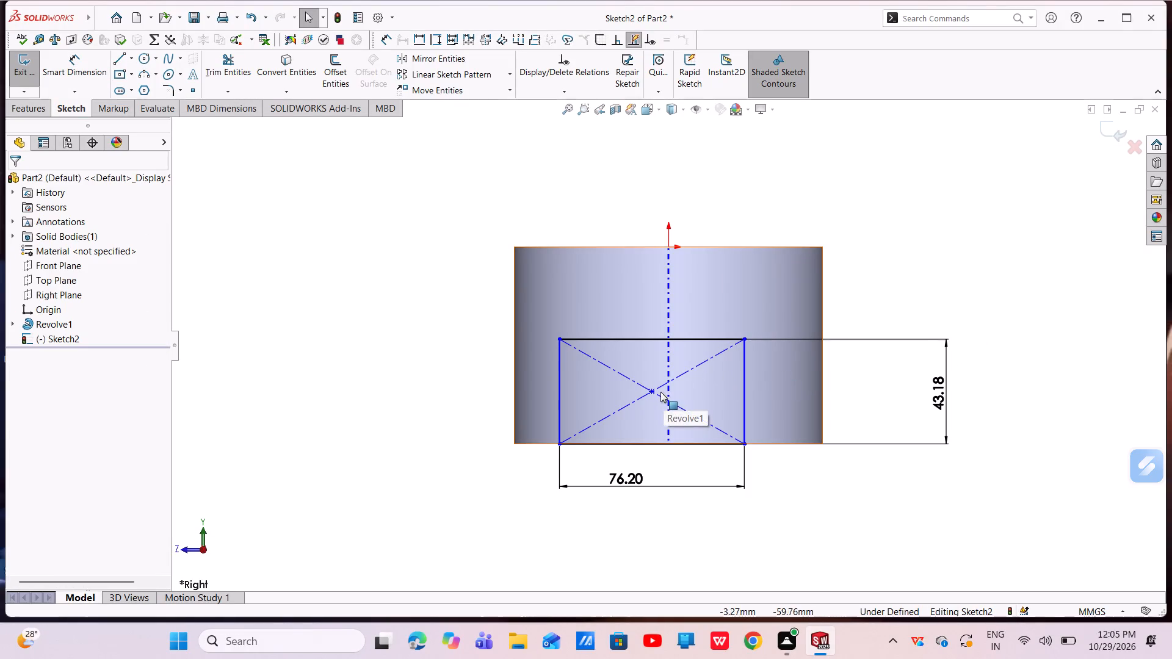
left_click(654, 391)
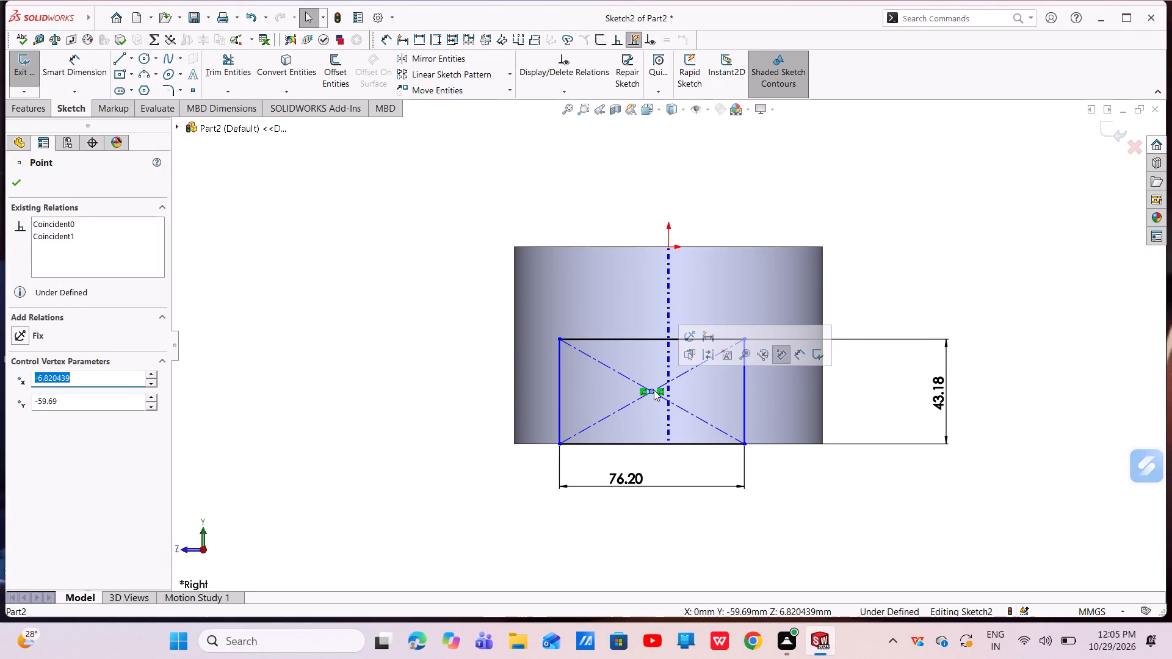
left_click(668, 246, "ctrl")
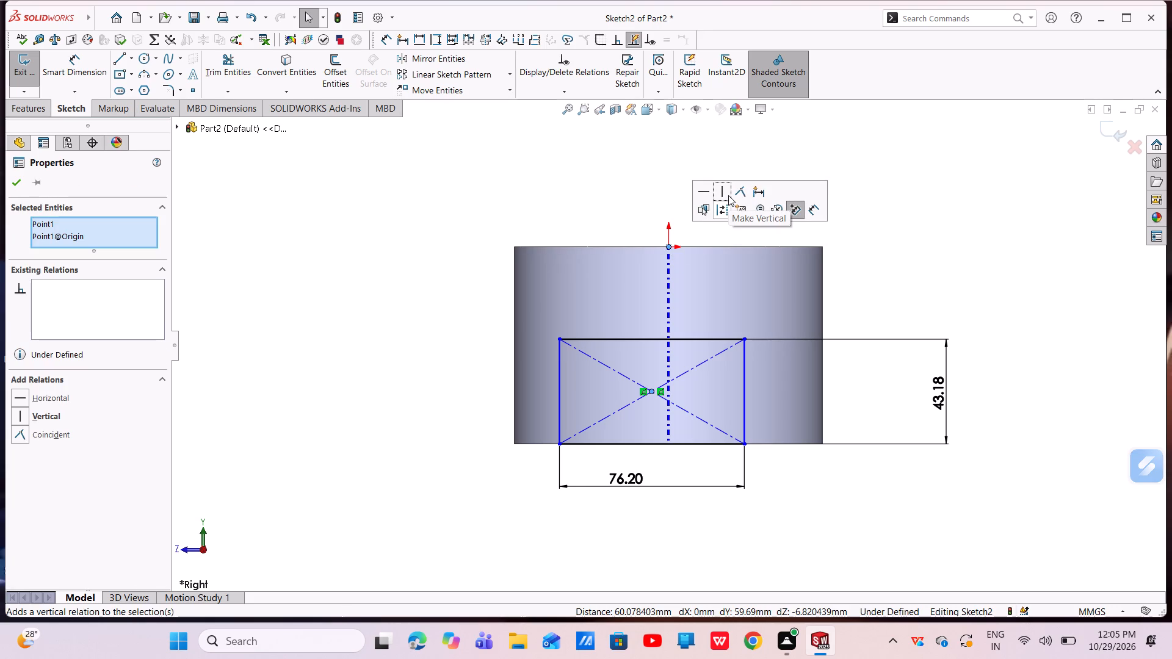
left_click(728, 195)
key("Escape")
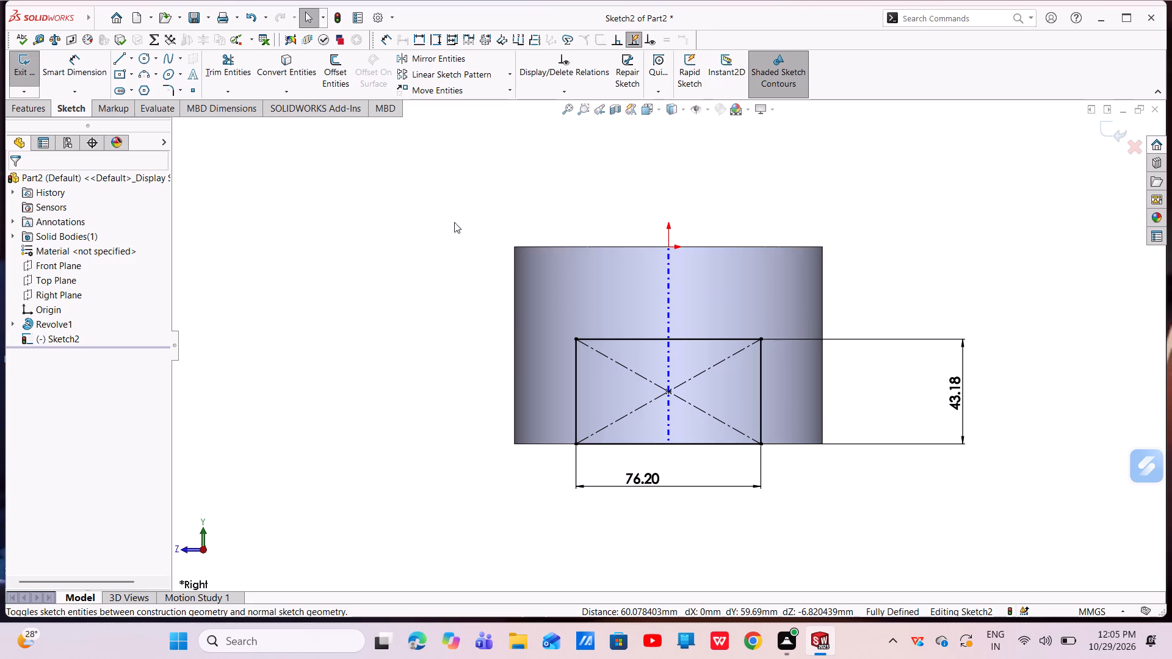
Cut the rectangle profile through the revolved body with an Extruded Cut using the Through All - Both end condition.
left_click(21, 108)
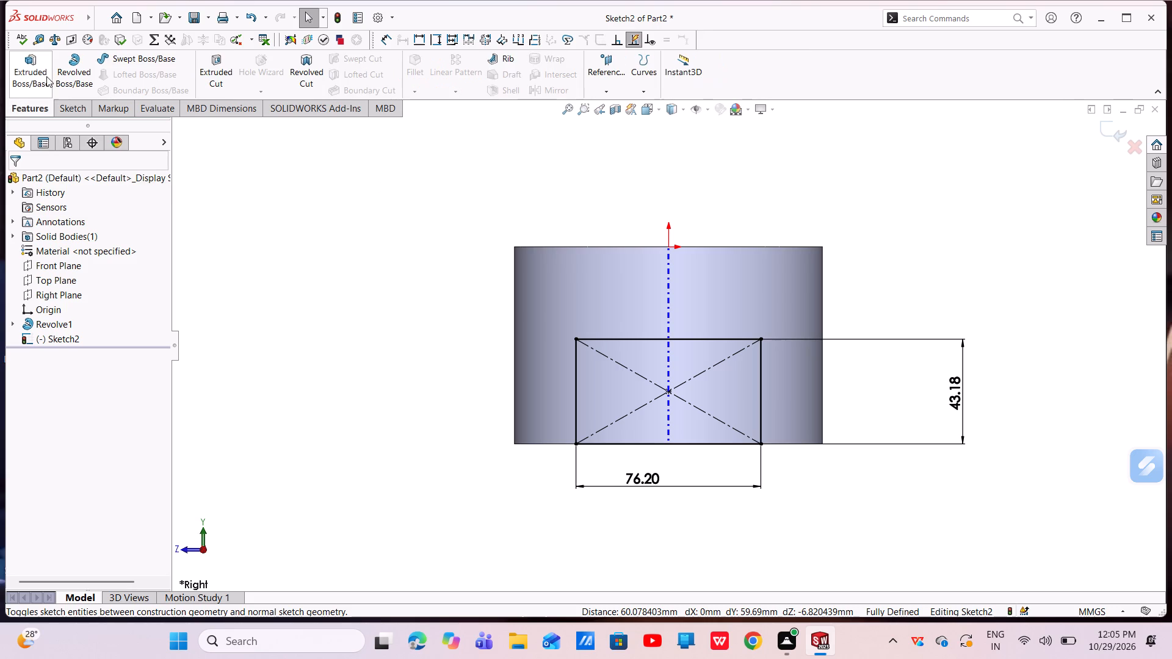
left_click(222, 69)
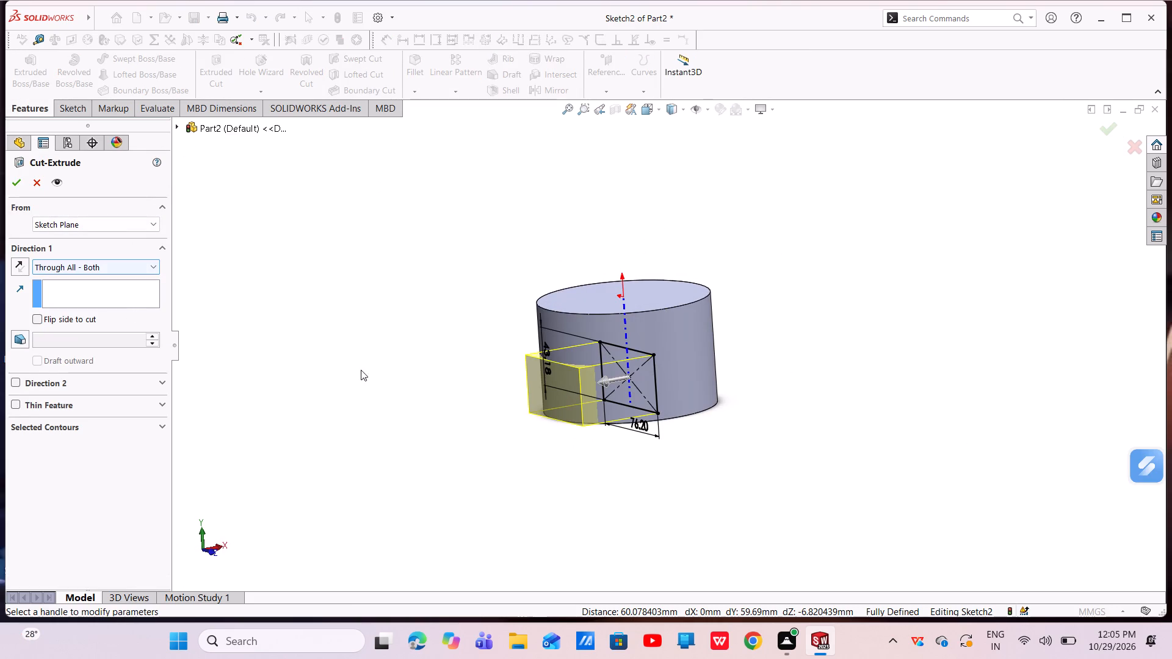
middle_click_drag(414, 386, 366, 421)
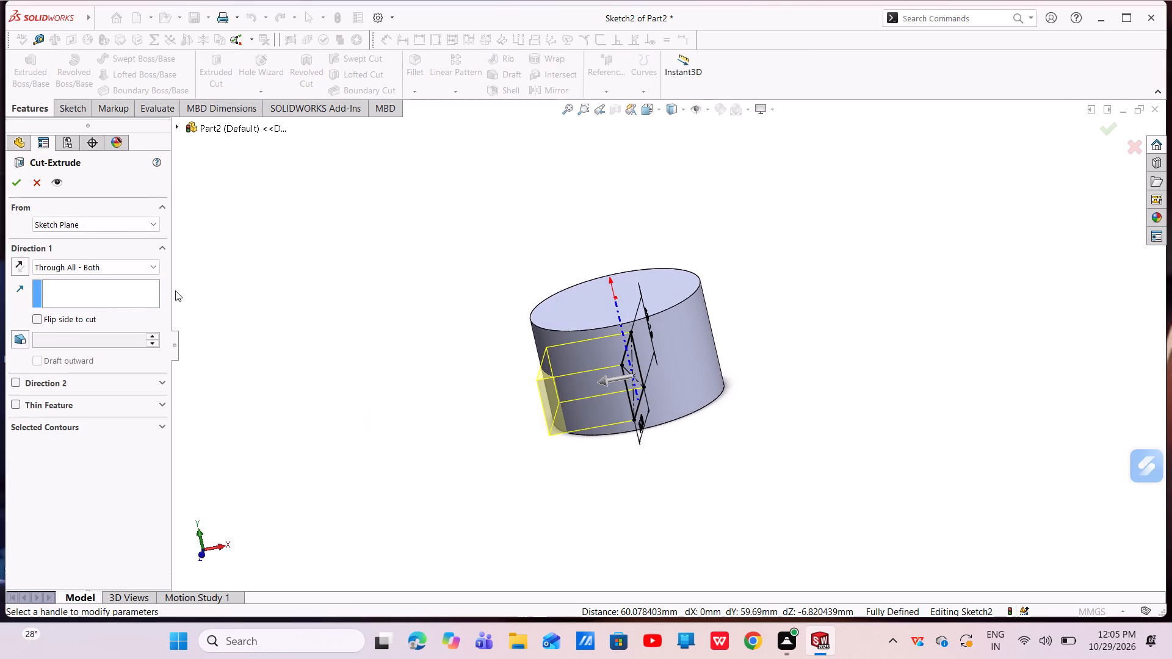
left_click(127, 267)
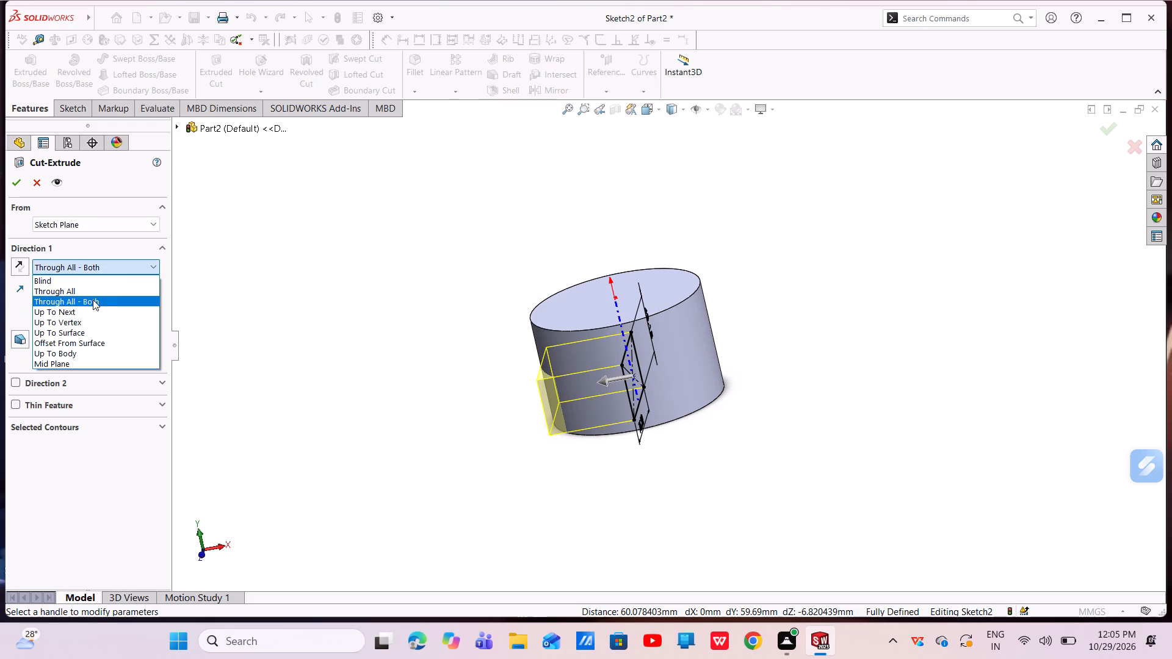
left_click(90, 293)
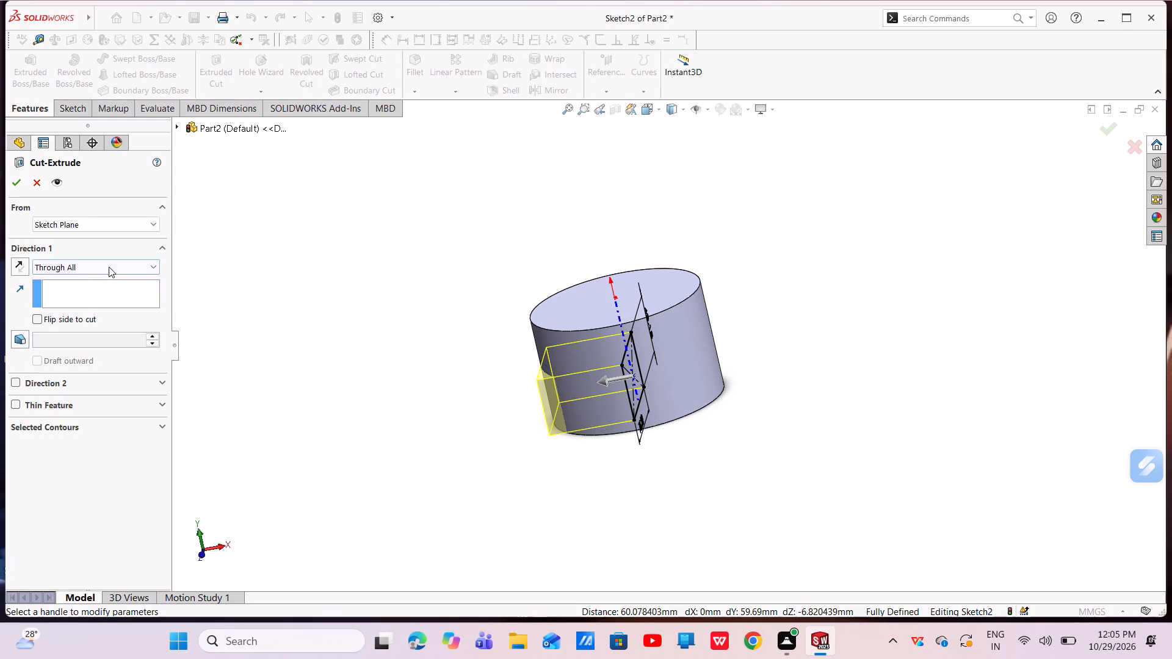
left_click(109, 267)
left_click(98, 300)
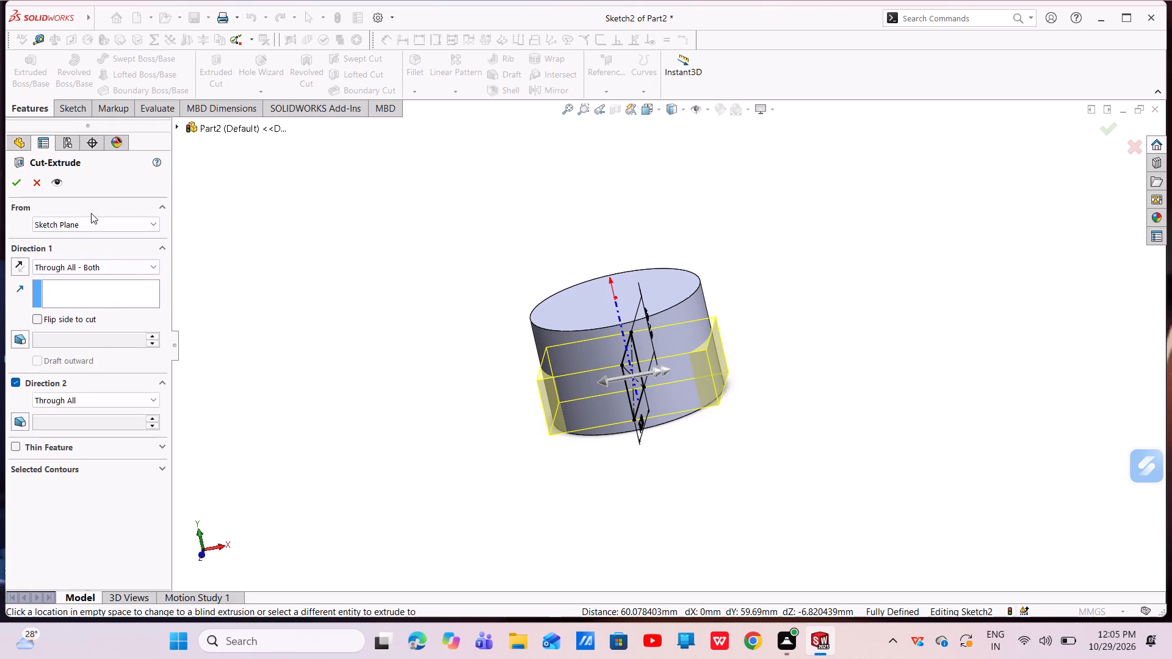
left_click(12, 180)
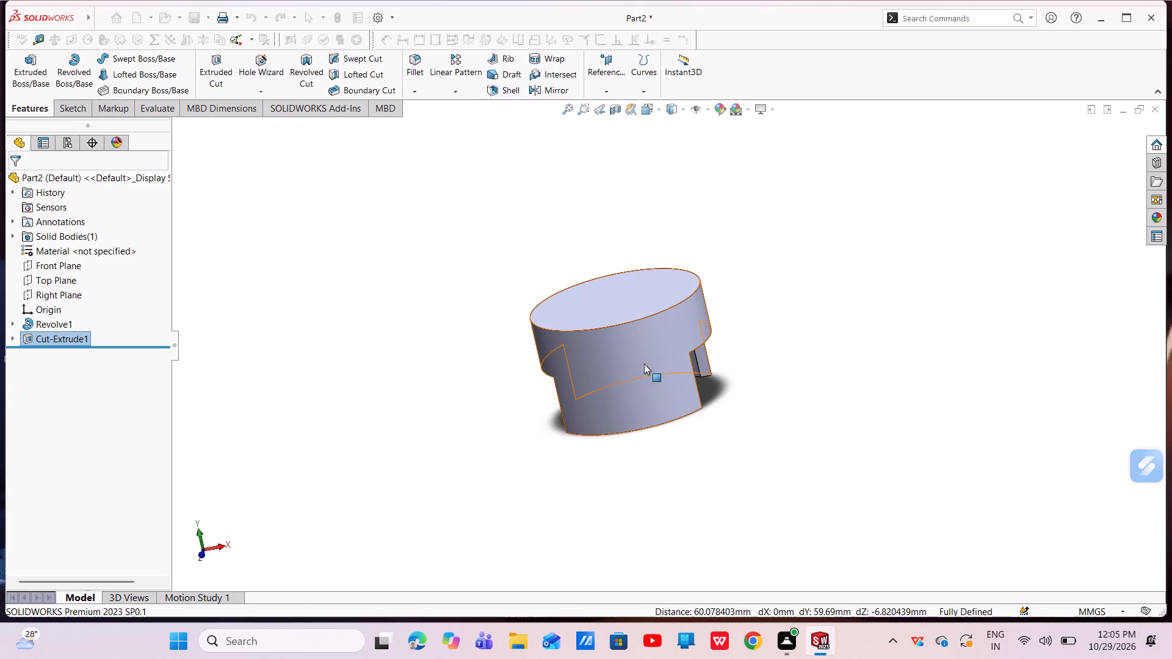
Start a new sketch on the Right Plane and draw a vertical centerline downward from the origin, ending above the rectangular cutout.
scroll(676, 368, "down", 3)
scroll(667, 359, "up", 2)
middle_click_drag(687, 377, 645, 333)
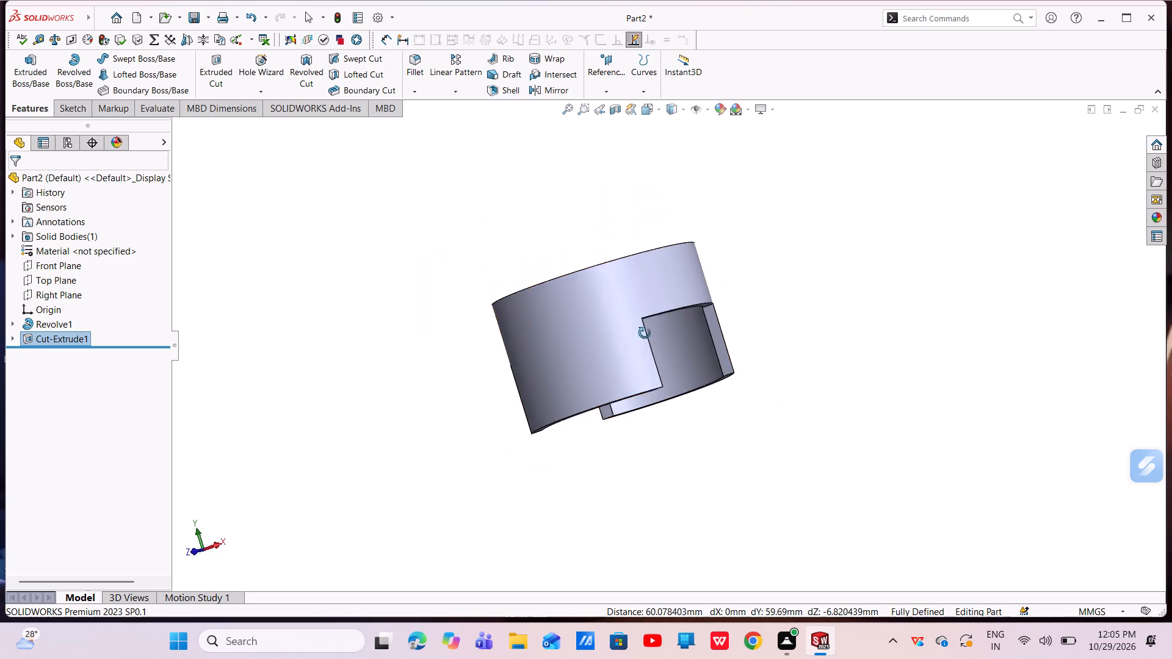
middle_click_drag(645, 333, 561, 384)
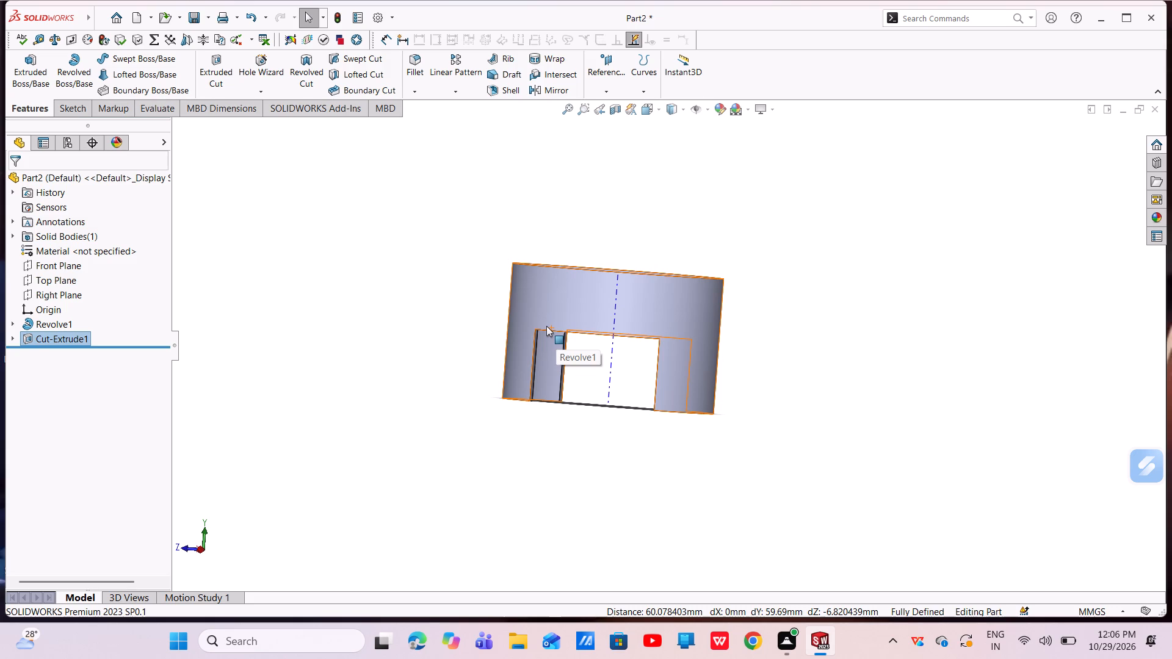
left_click(80, 295)
left_click(97, 281)
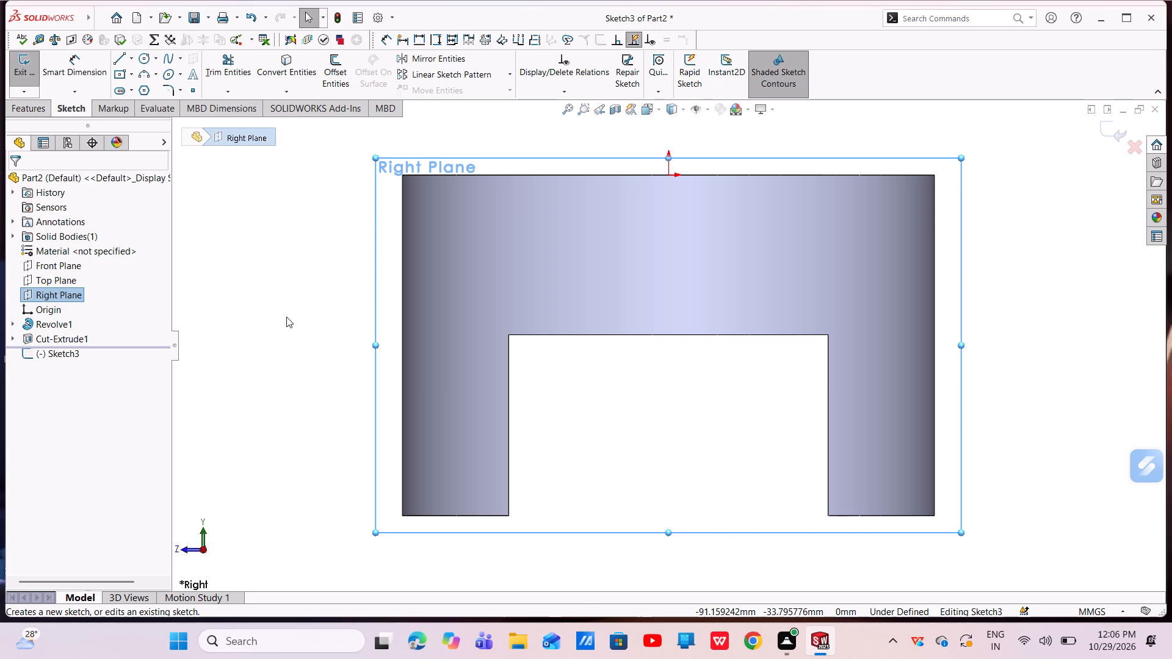
scroll(745, 231, "down", 2)
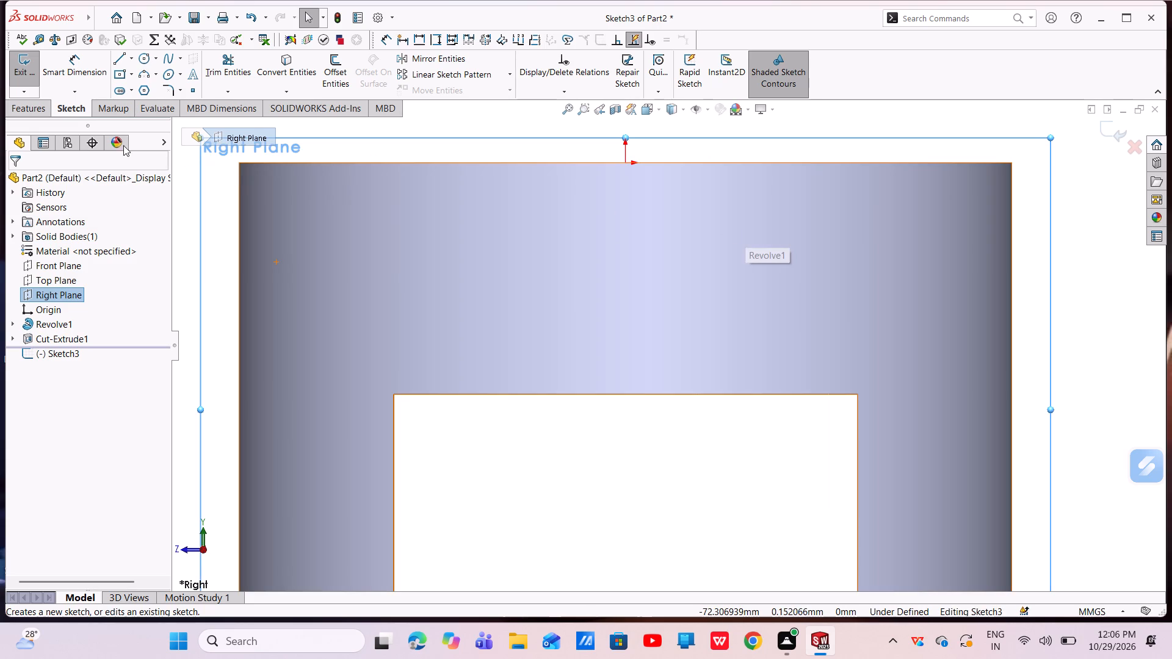
left_click(131, 63)
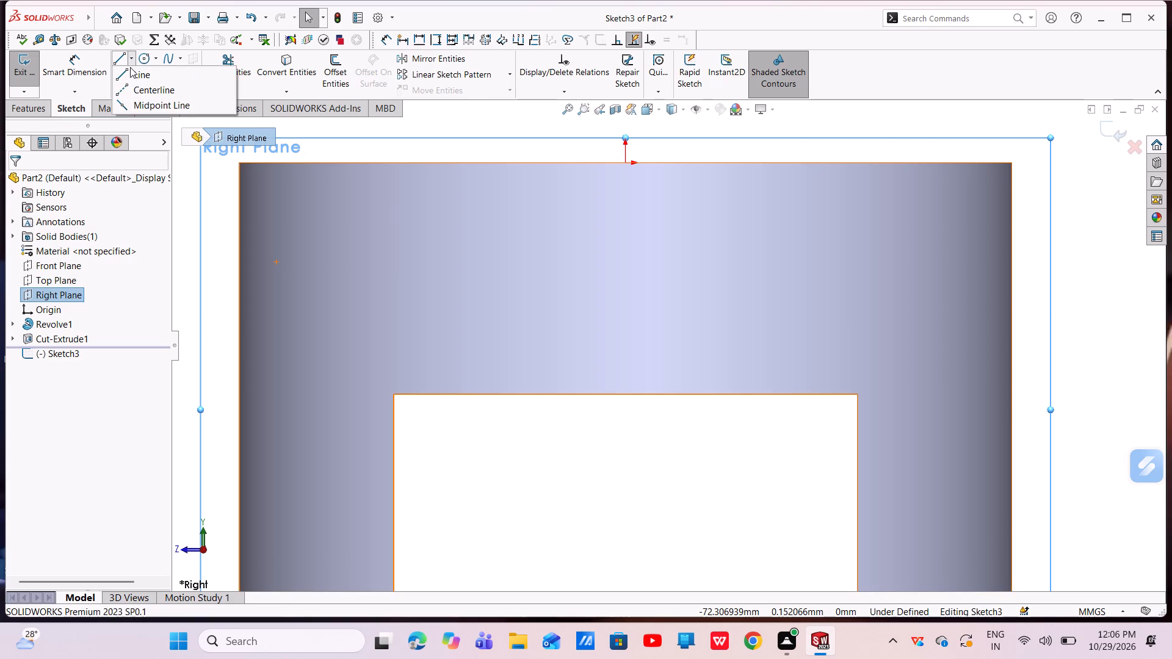
left_click(136, 90)
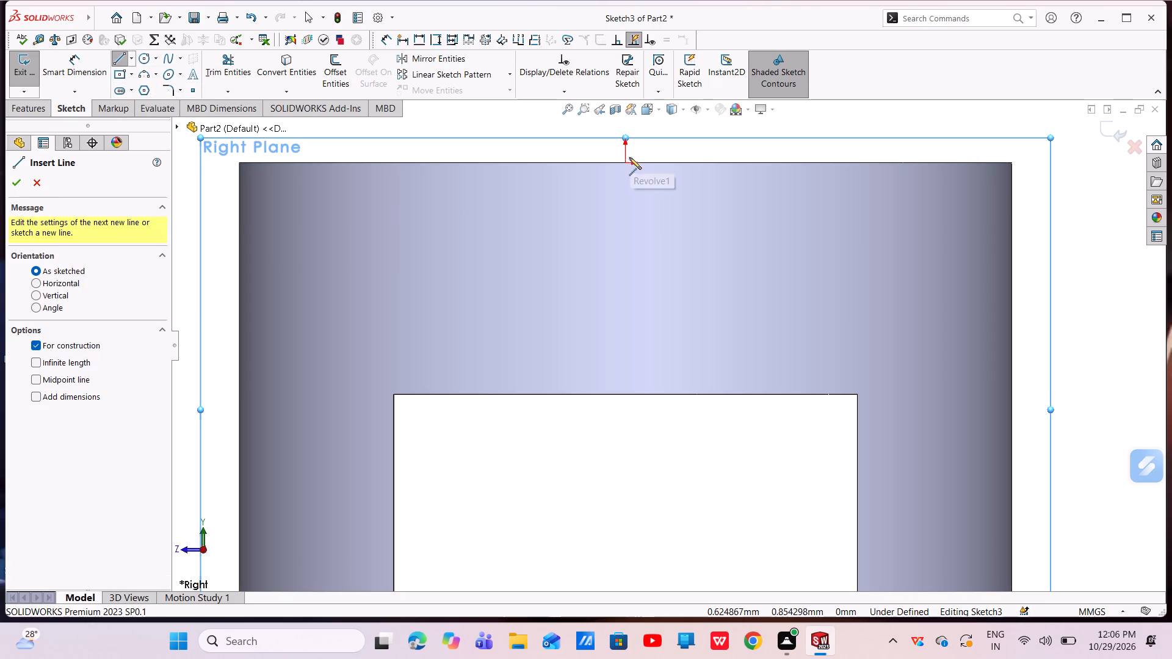
left_click(627, 160)
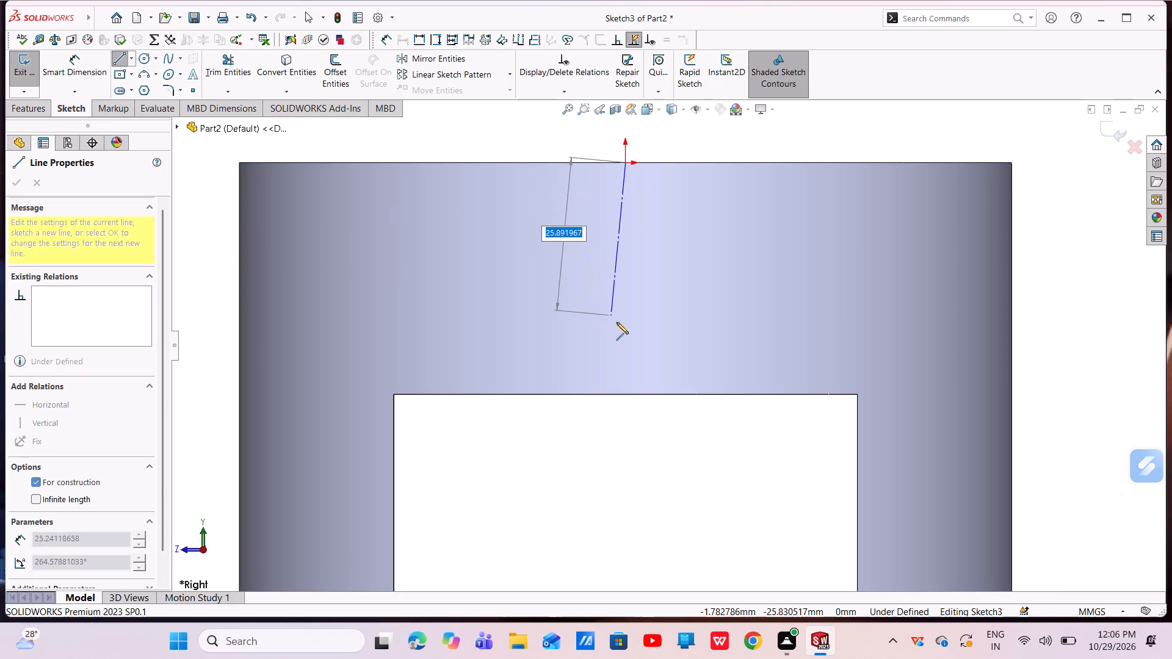
left_click(624, 343)
right_click(624, 343)
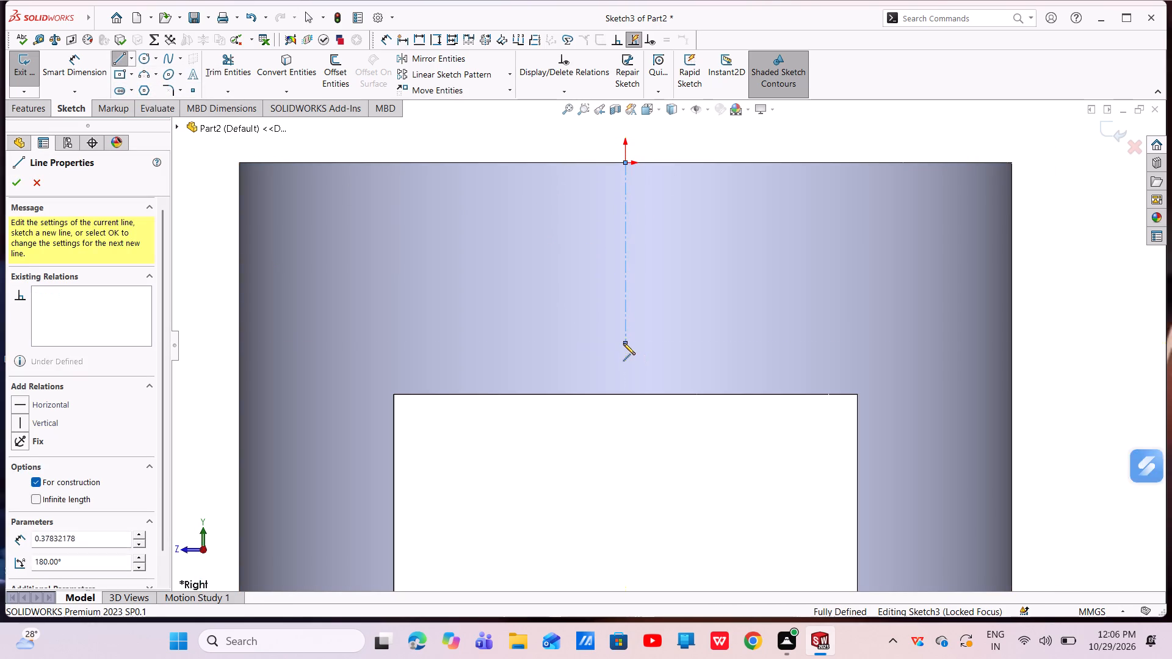
left_click(635, 355)
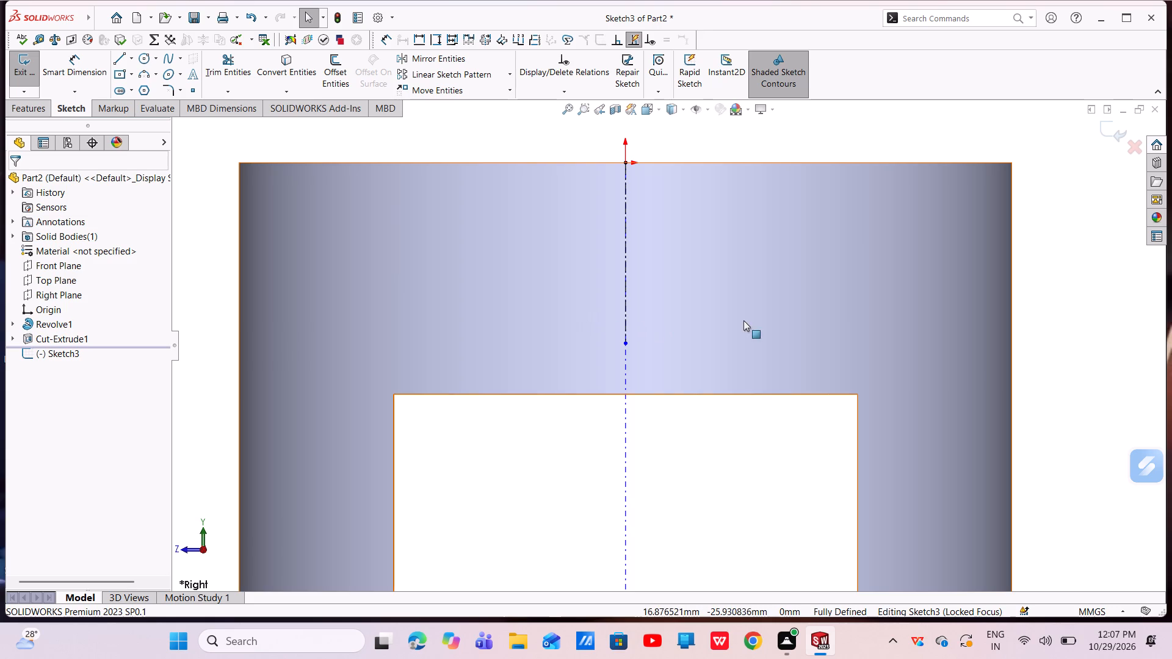
Sketch a small center rectangle about 2.9 mm wide and 4 mm high, centred on the body's outer +X-side sketch edge just below the top.
scroll(750, 288, "up", 4)
scroll(870, 284, "down", 4)
scroll(750, 274, "down", 3)
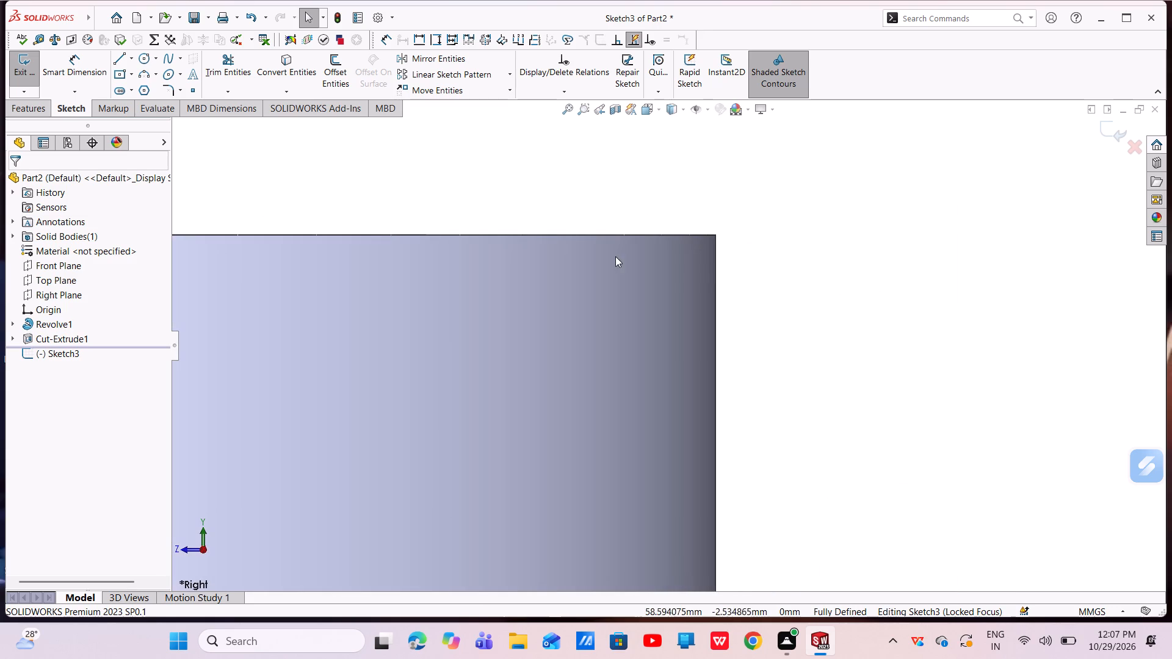
left_click(120, 75)
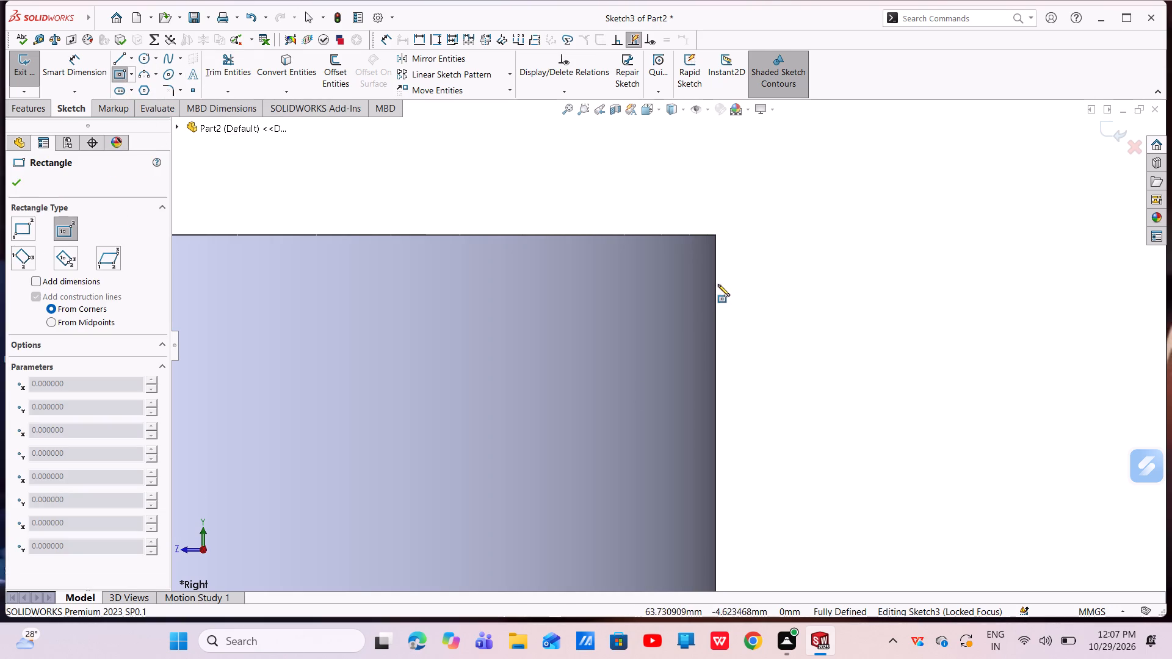
left_click(715, 286)
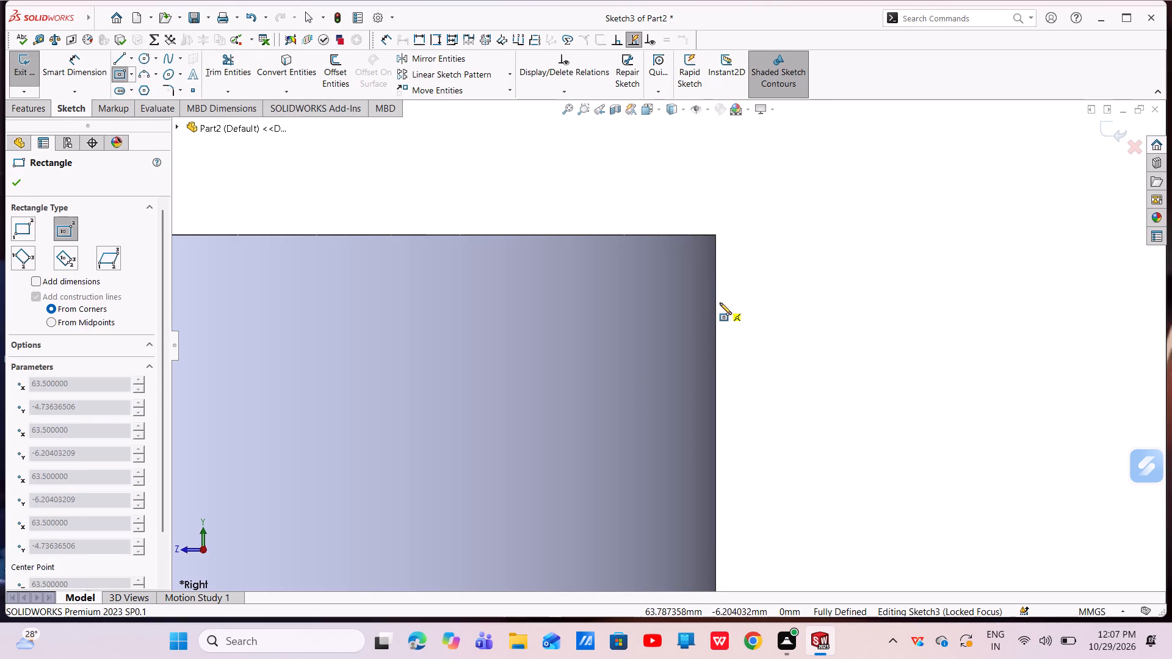
left_click(732, 308)
right_click(732, 308)
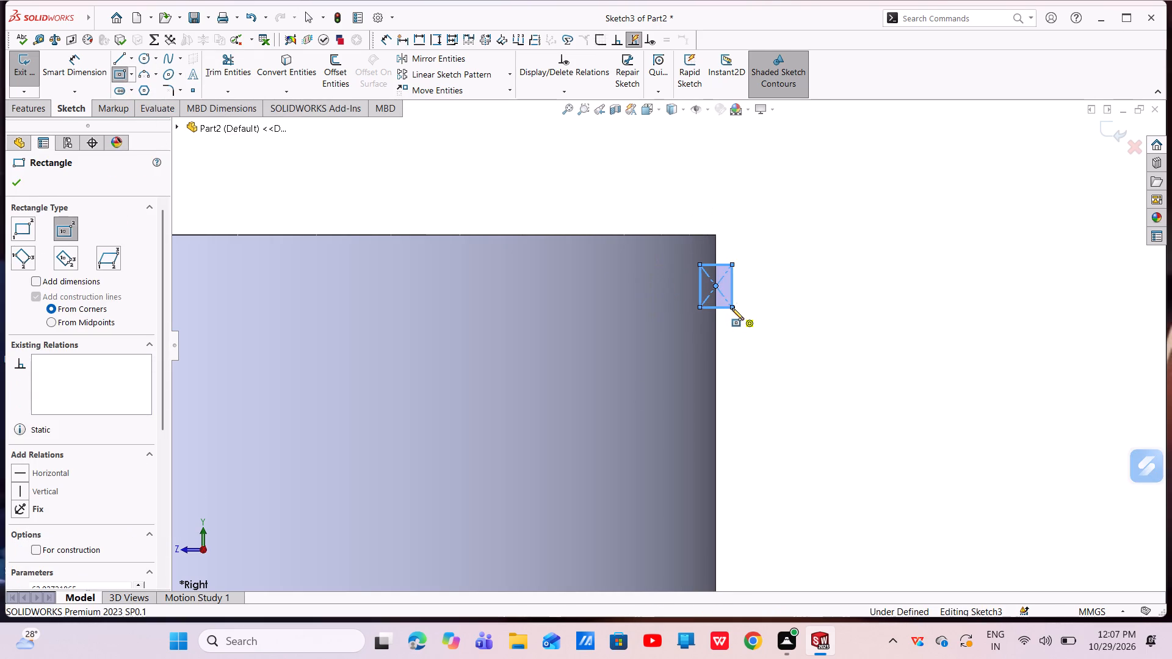
left_click(756, 321)
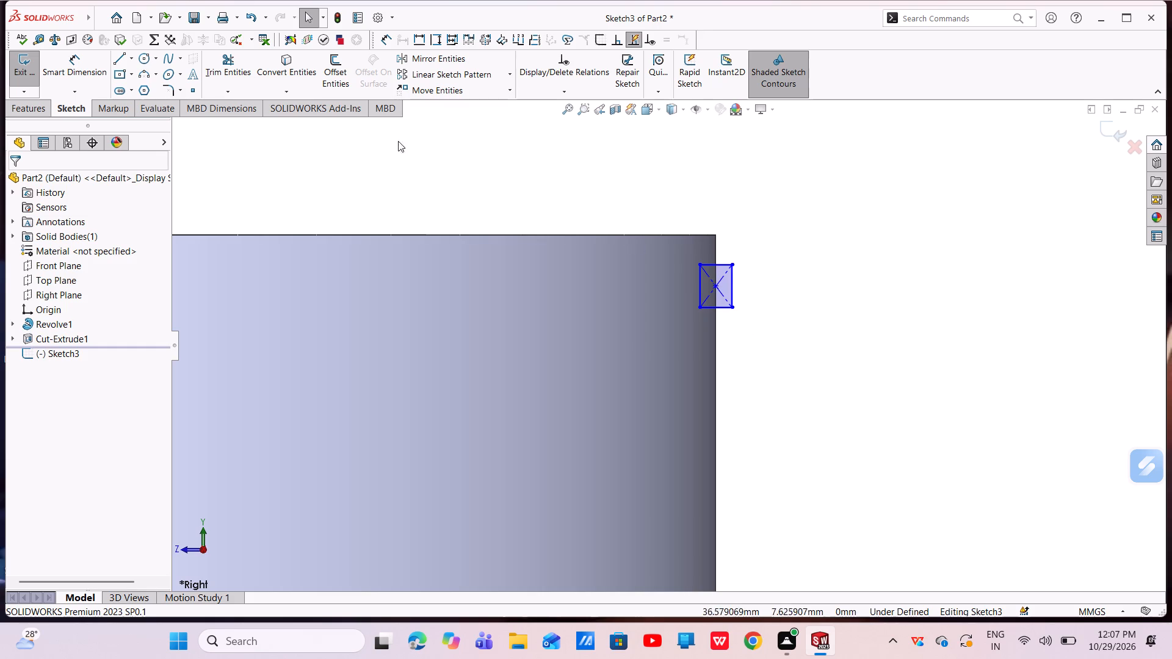
Dimension the small rectangle's inner vertical side and set its height to 3.81 mm.
left_click(76, 70)
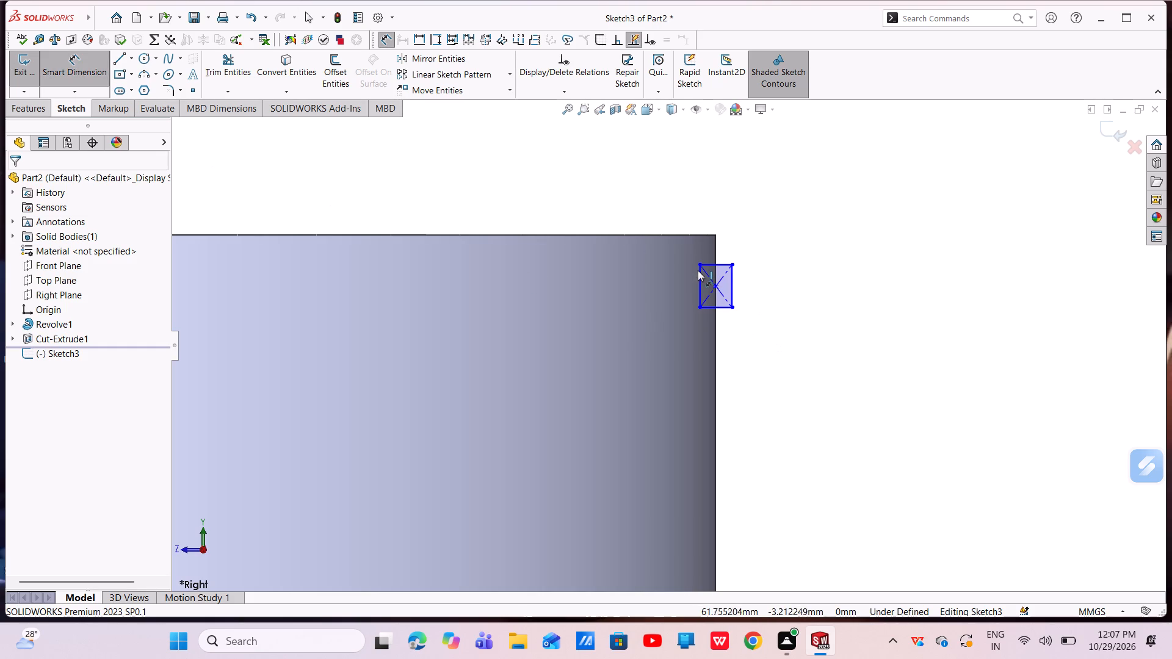
left_click(698, 273)
left_click(593, 290)
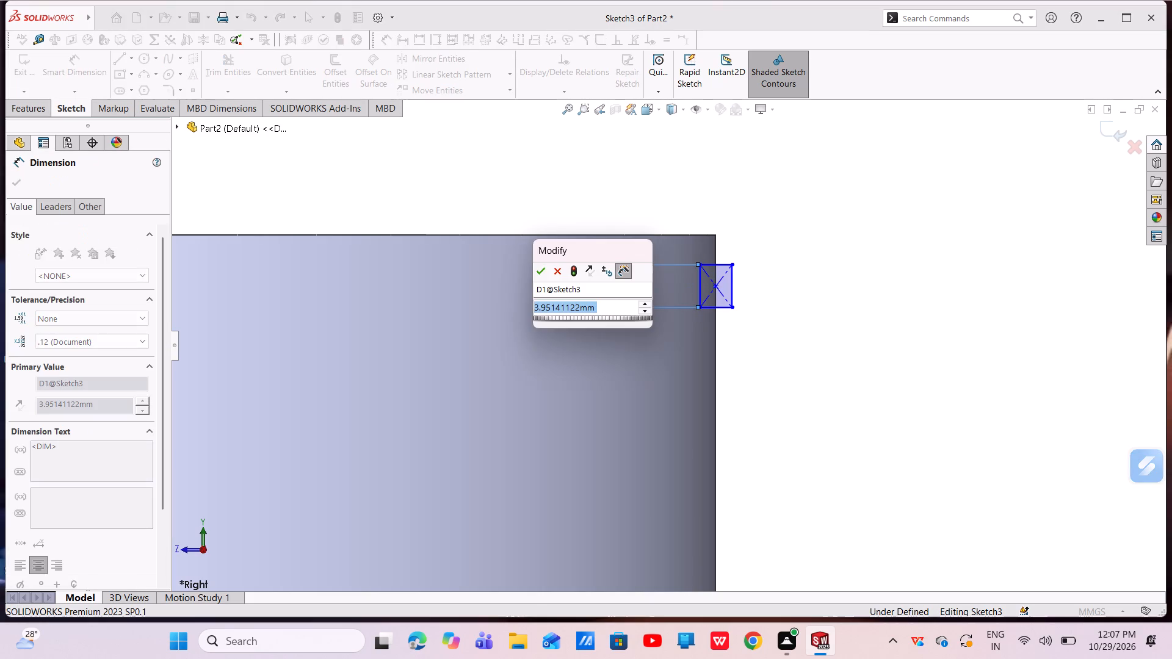
key("BackSpace")
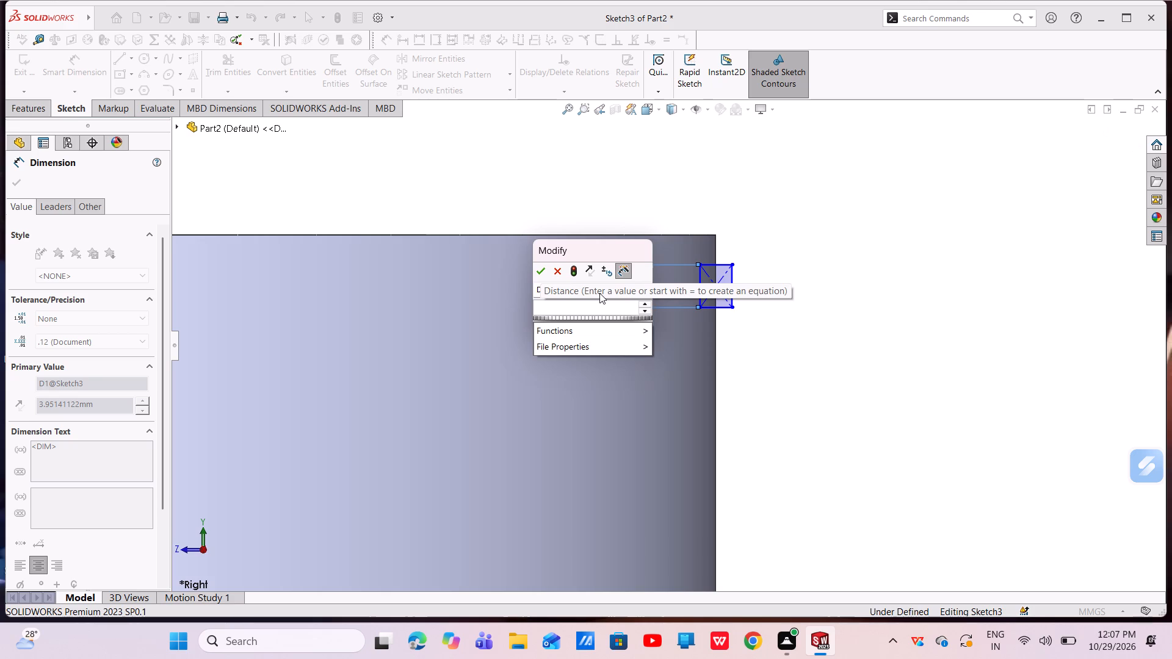
type("3.81")
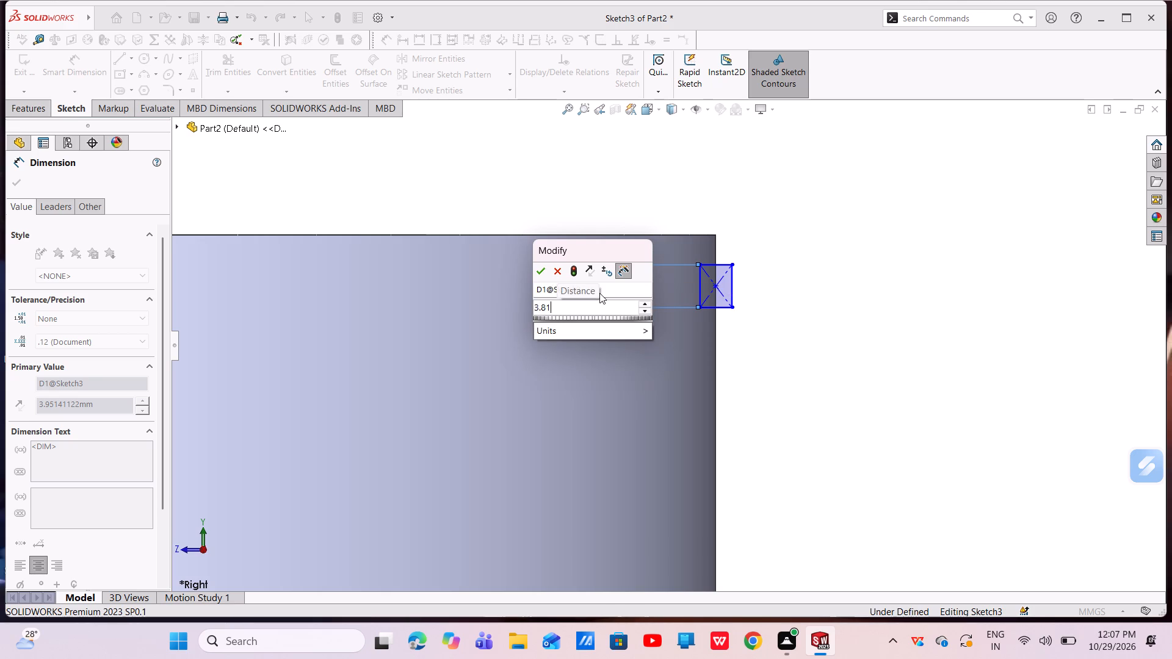
key("Return")
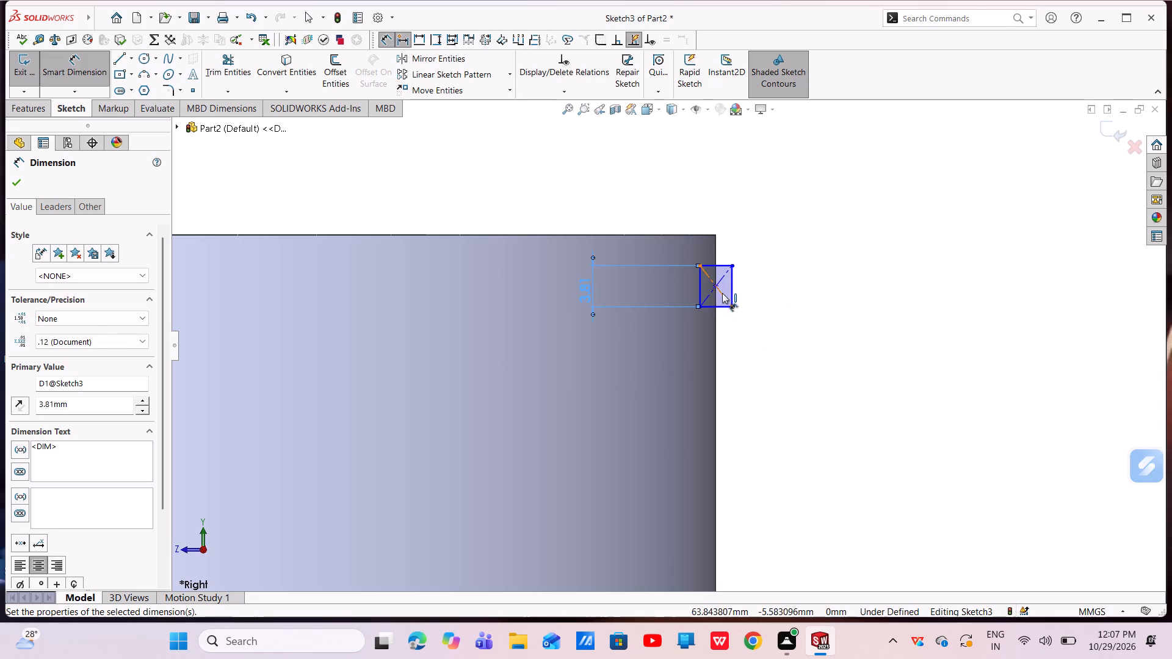
Dimension the small rectangle's inner vertical side from the body's outer edge and set the distance to 2.54 mm.
scroll(780, 292, "down", 4)
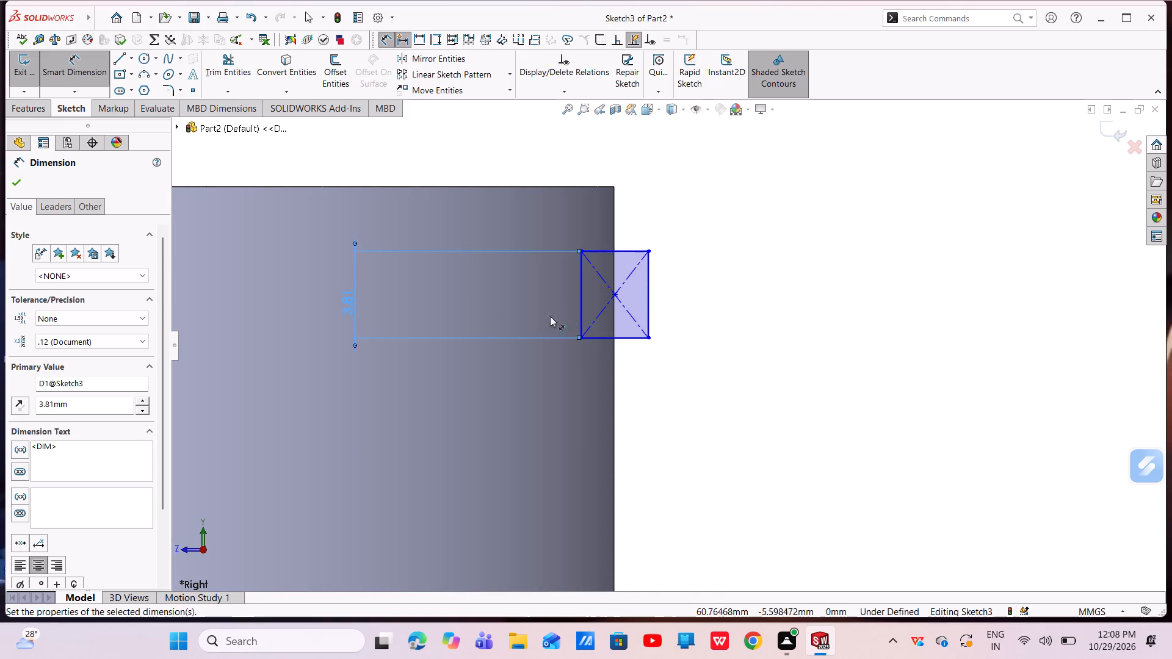
scroll(643, 366, "down", 4)
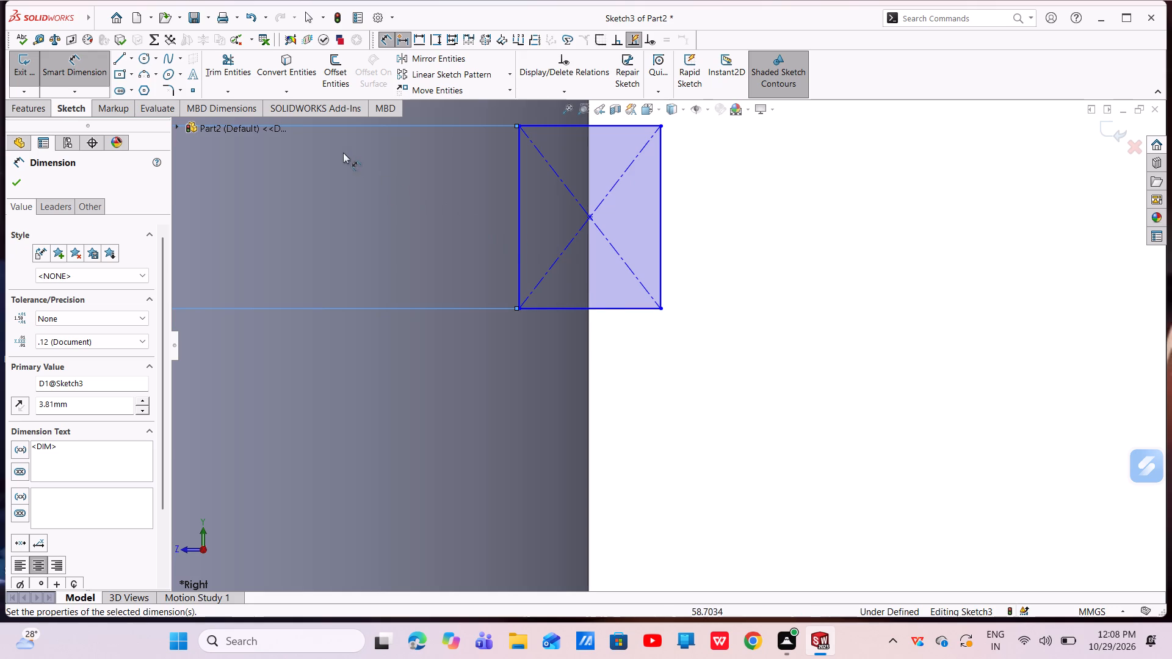
left_click(518, 232)
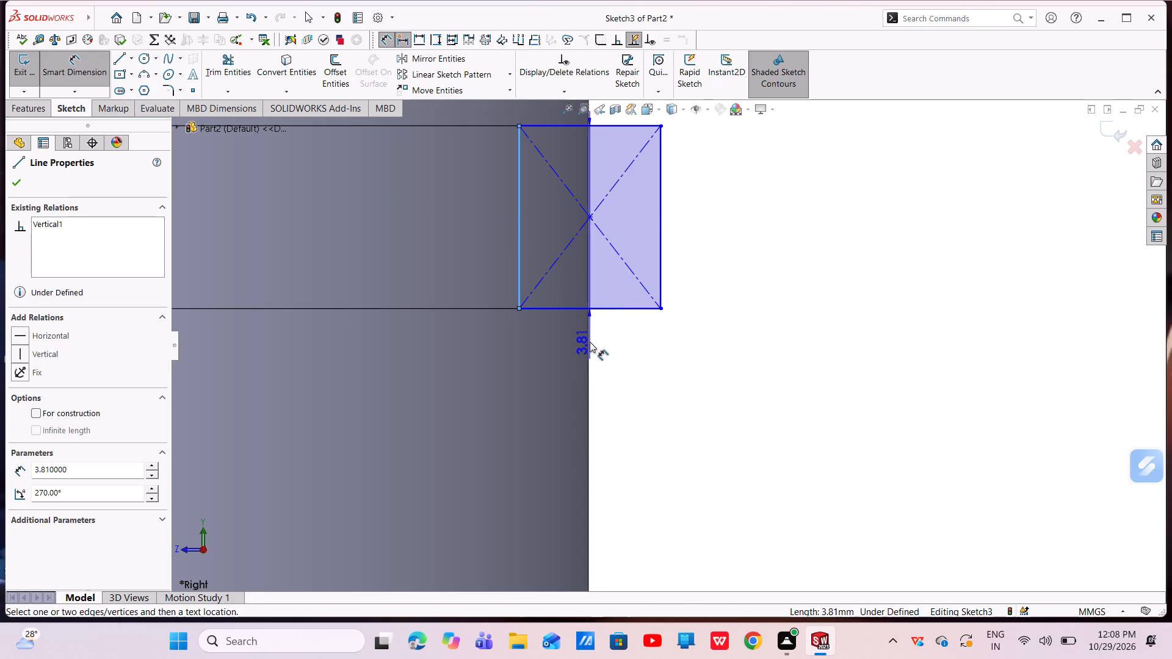
left_click(591, 343)
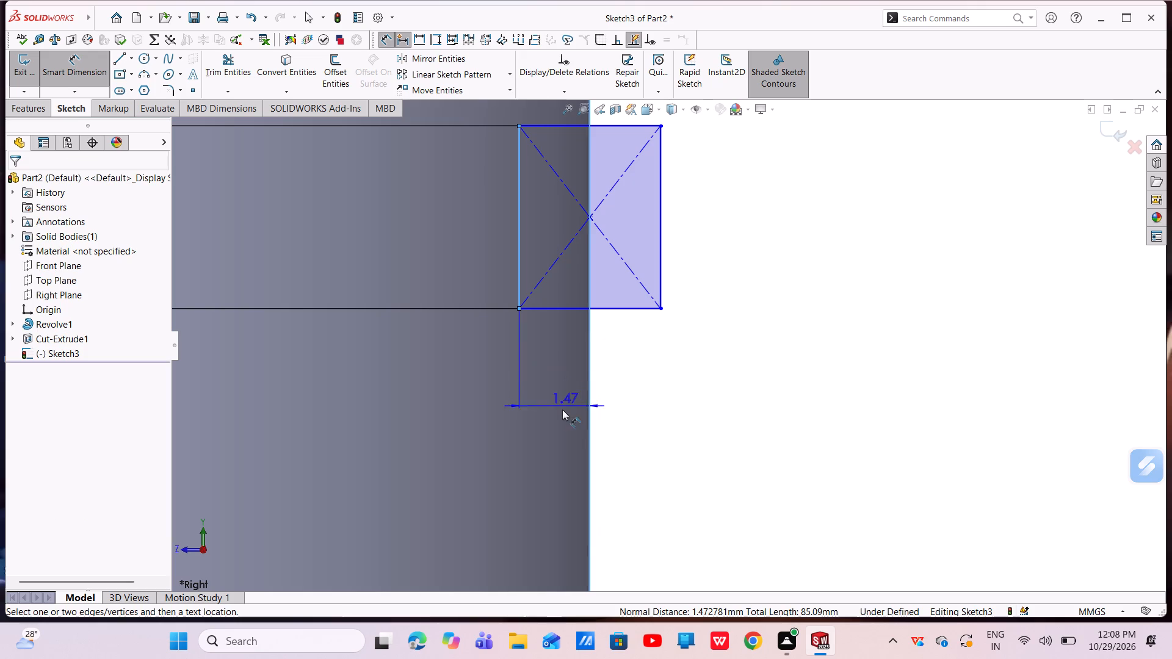
left_click(557, 412)
key("BackSpace")
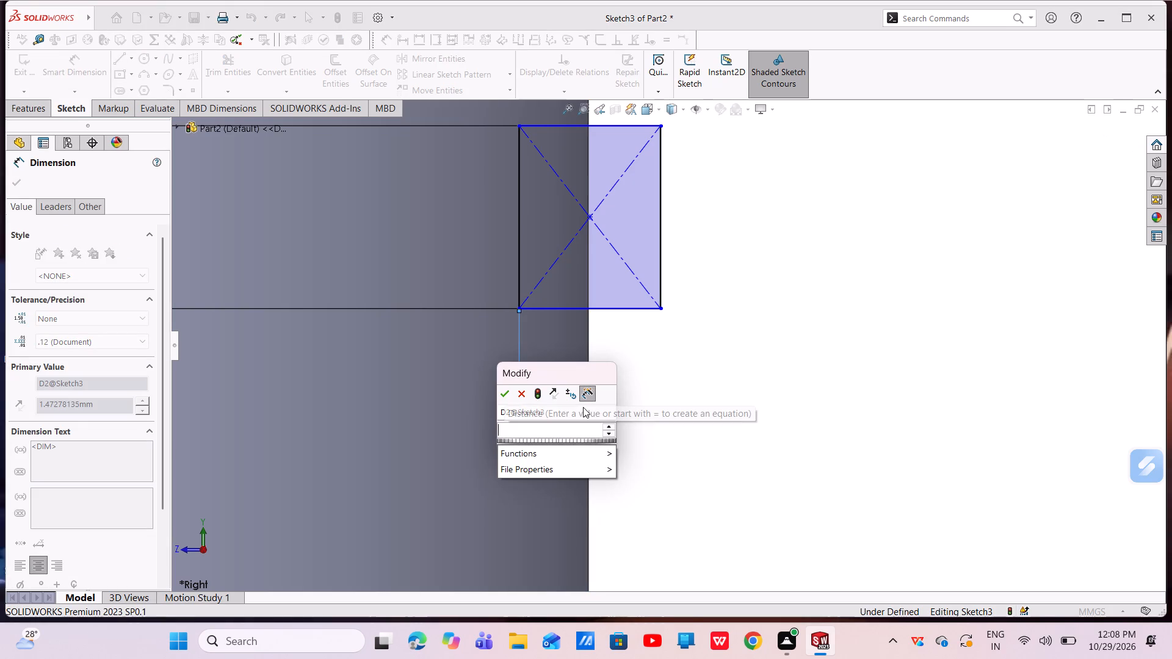
type("2.54")
key("Return")
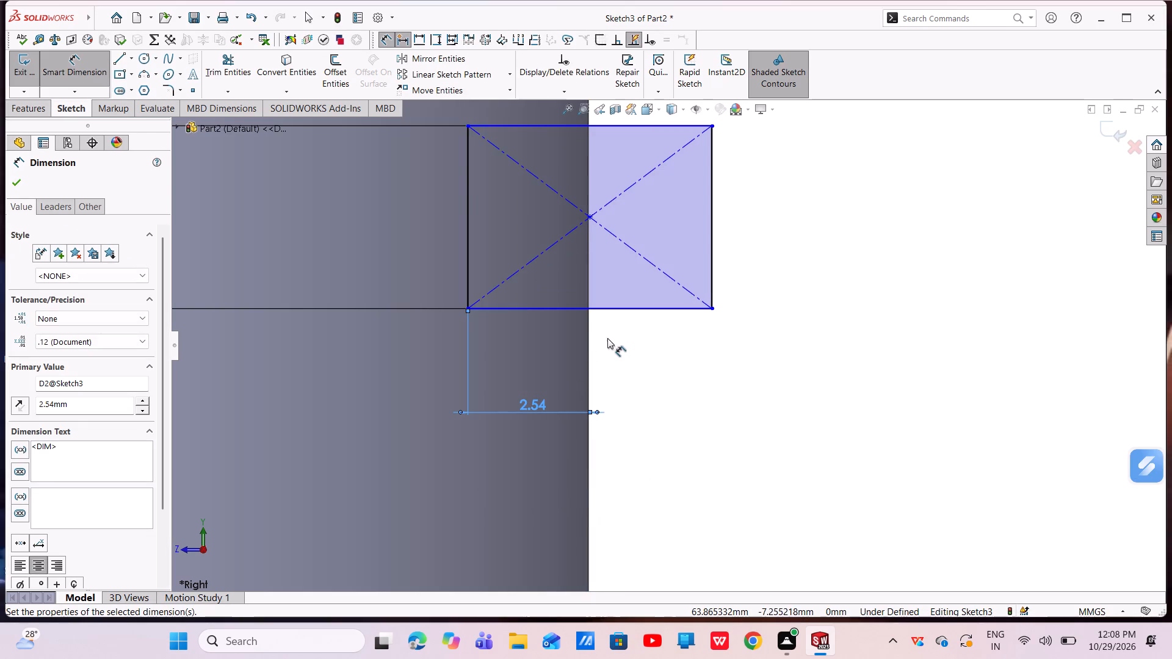
Dimension the small rectangle's top side from the body's top edge and set the distance to 7.62 mm.
scroll(607, 338, "up", 4)
scroll(687, 246, "down", 2)
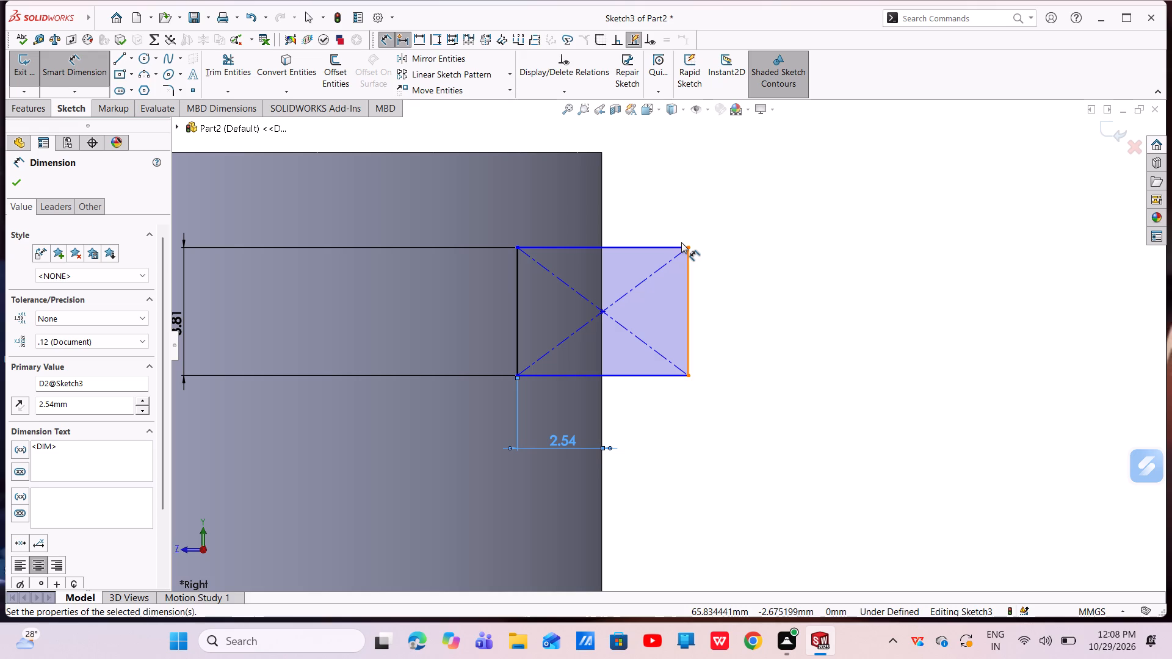
left_click(590, 247)
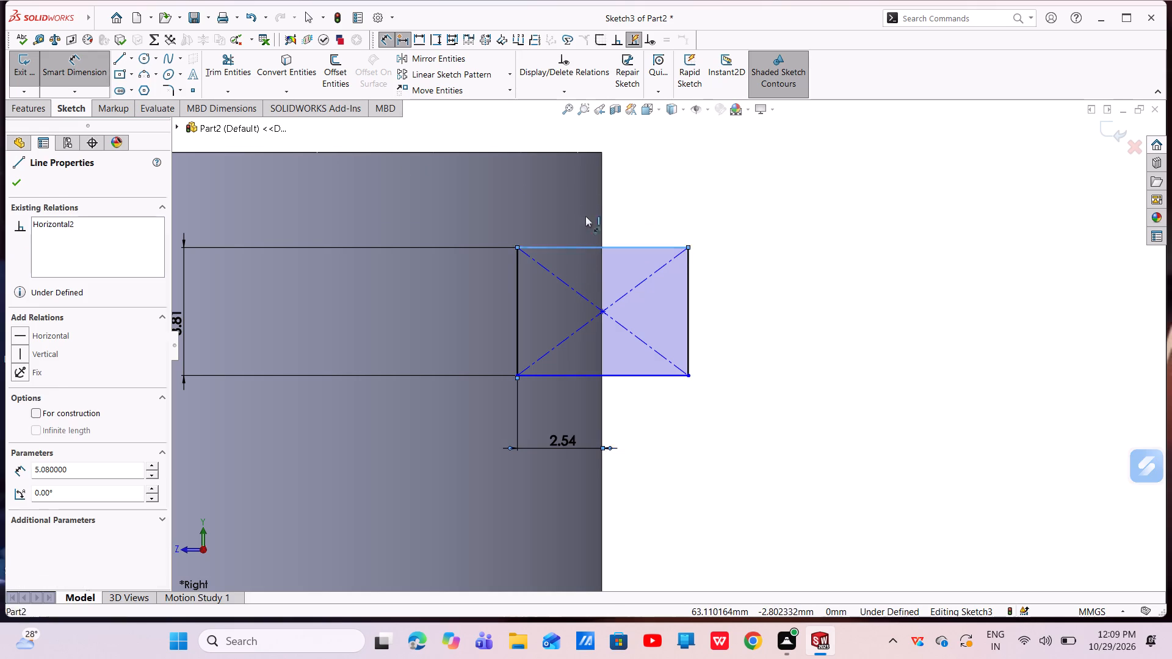
left_click(578, 154)
left_click(656, 177)
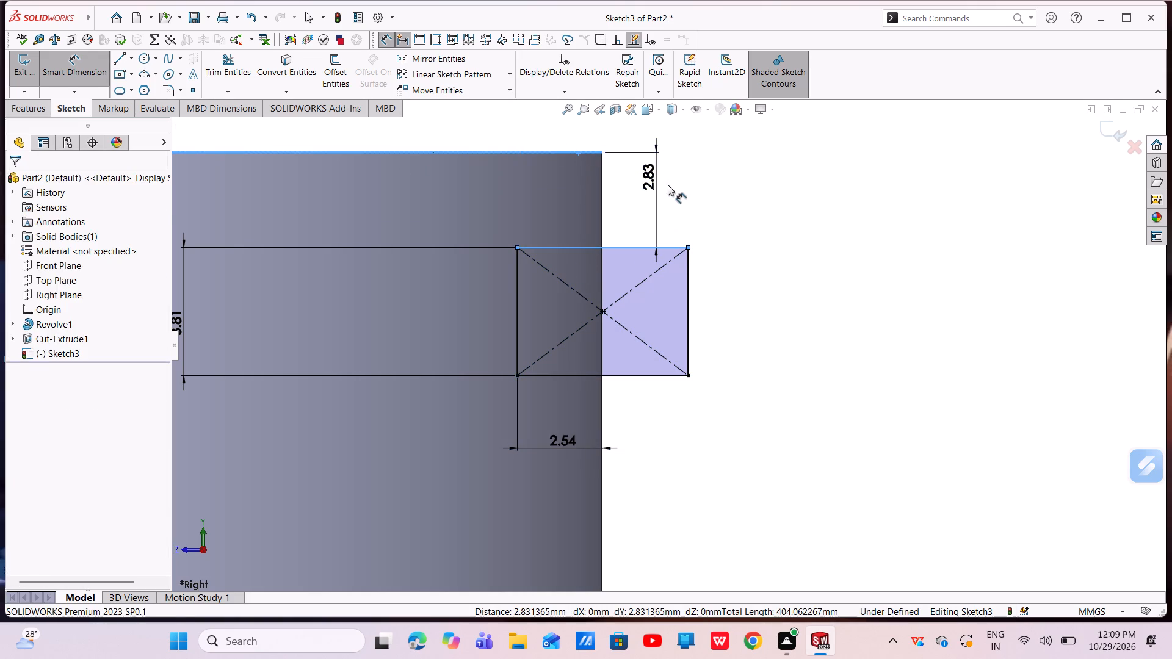
key("BackSpace")
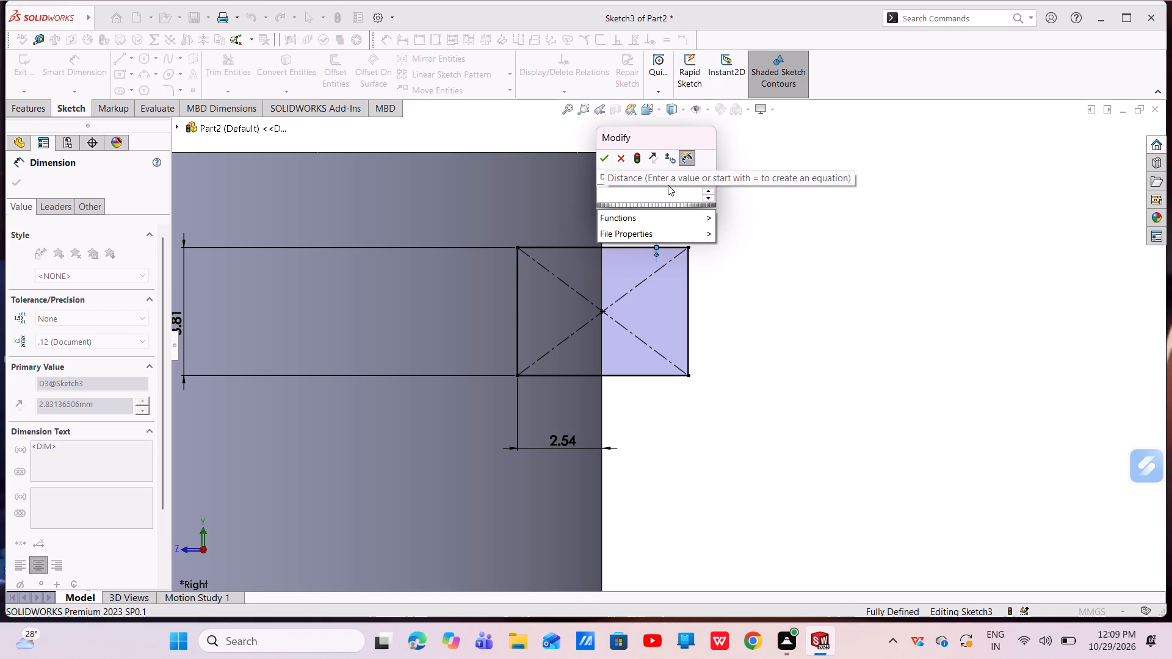
key("7")
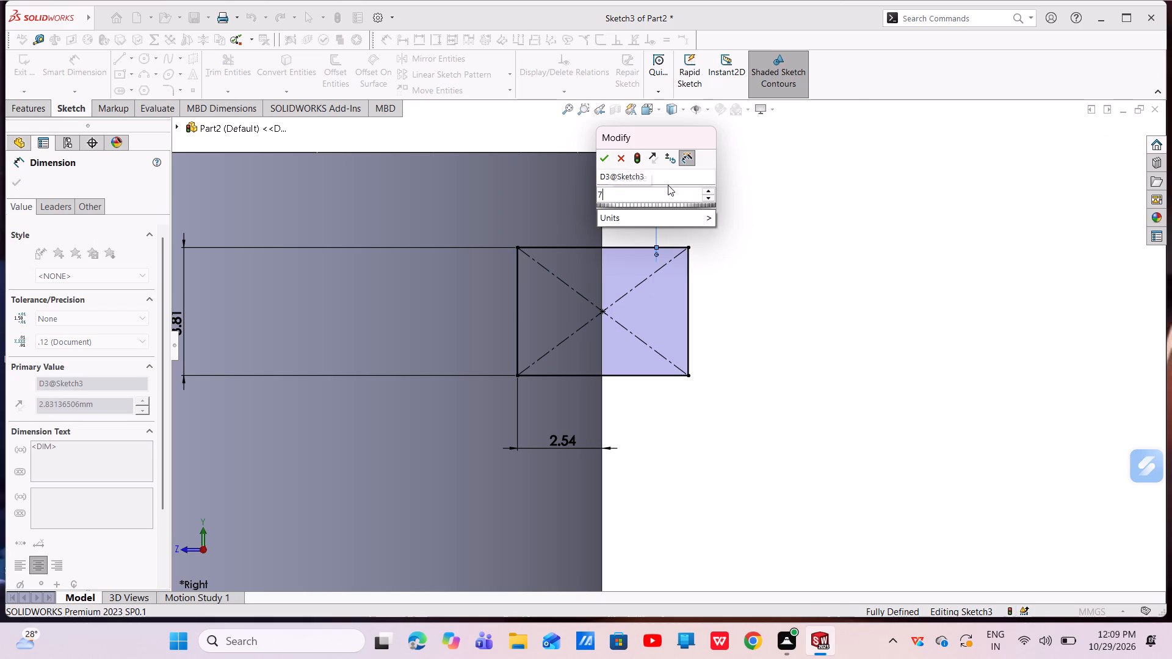
type(".62")
key("Return")
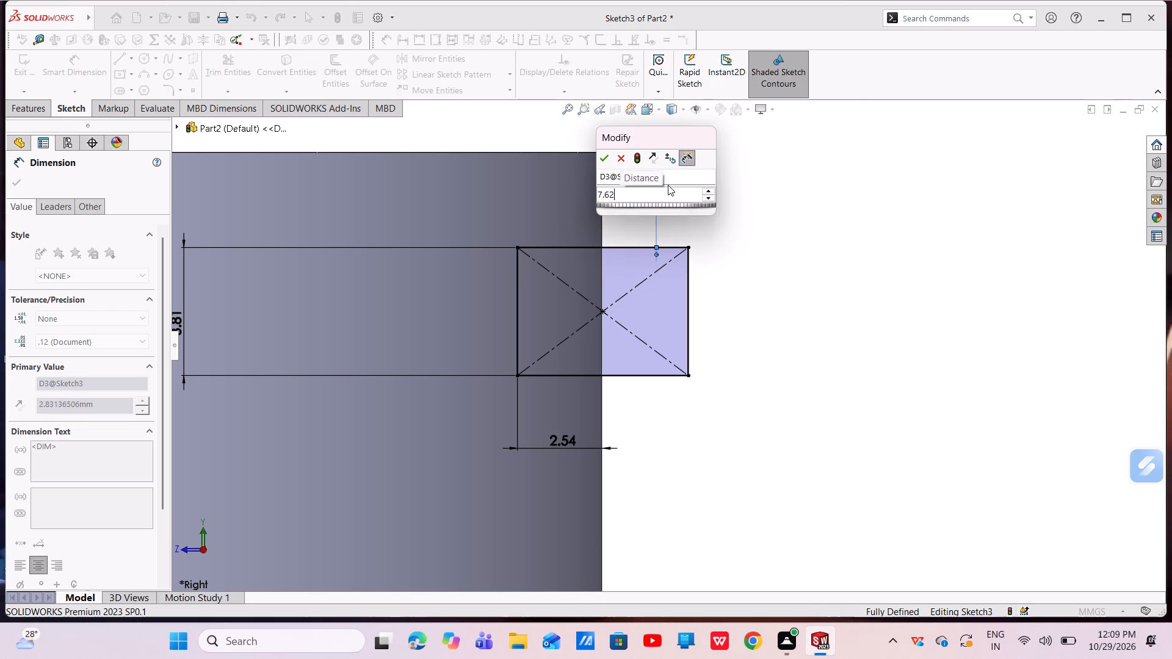
scroll(676, 304, "up", 4)
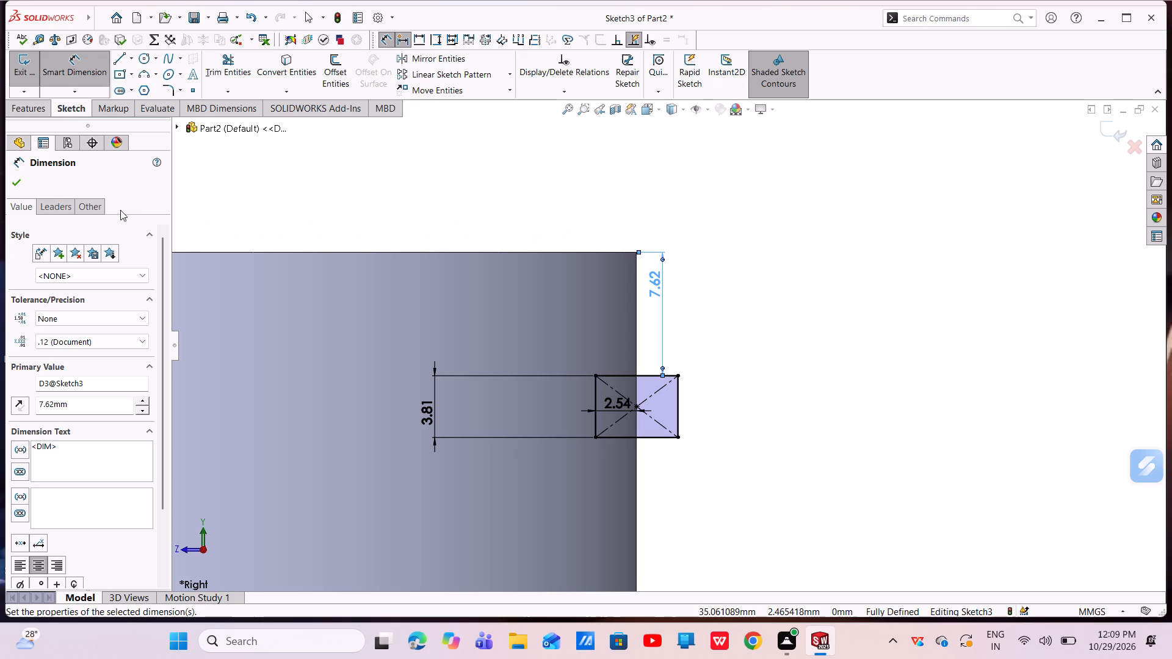
left_click(23, 186)
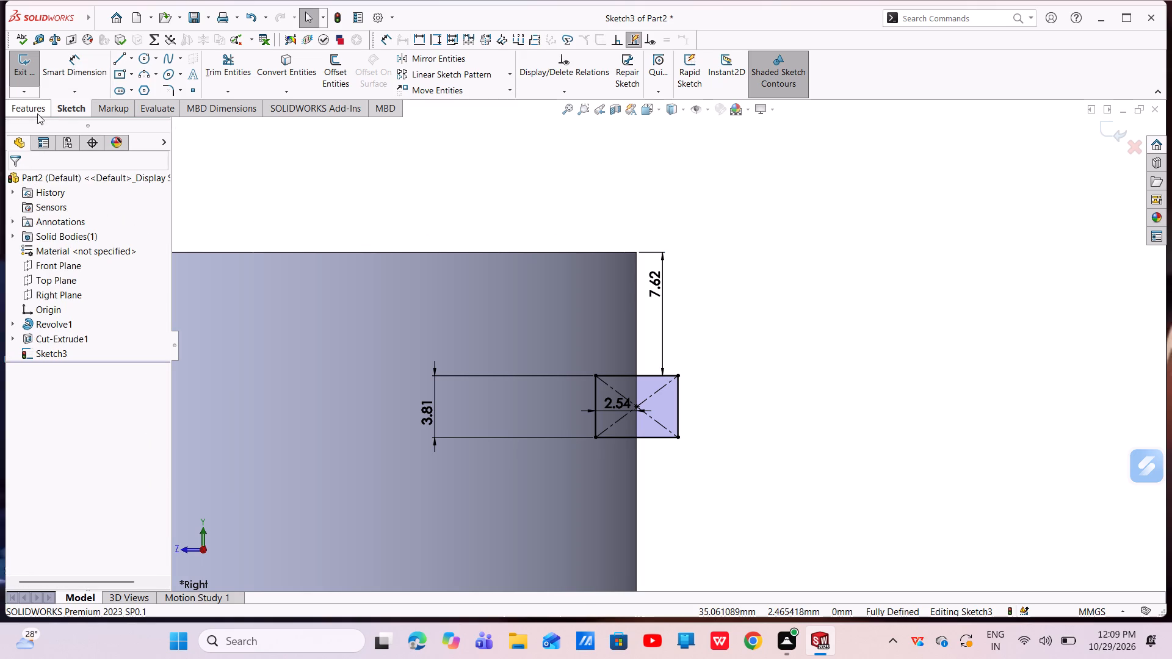
Cut the groove around the body with a 360-degree Revolved Cut of the small rectangle about the vertical centerline.
left_click(36, 113)
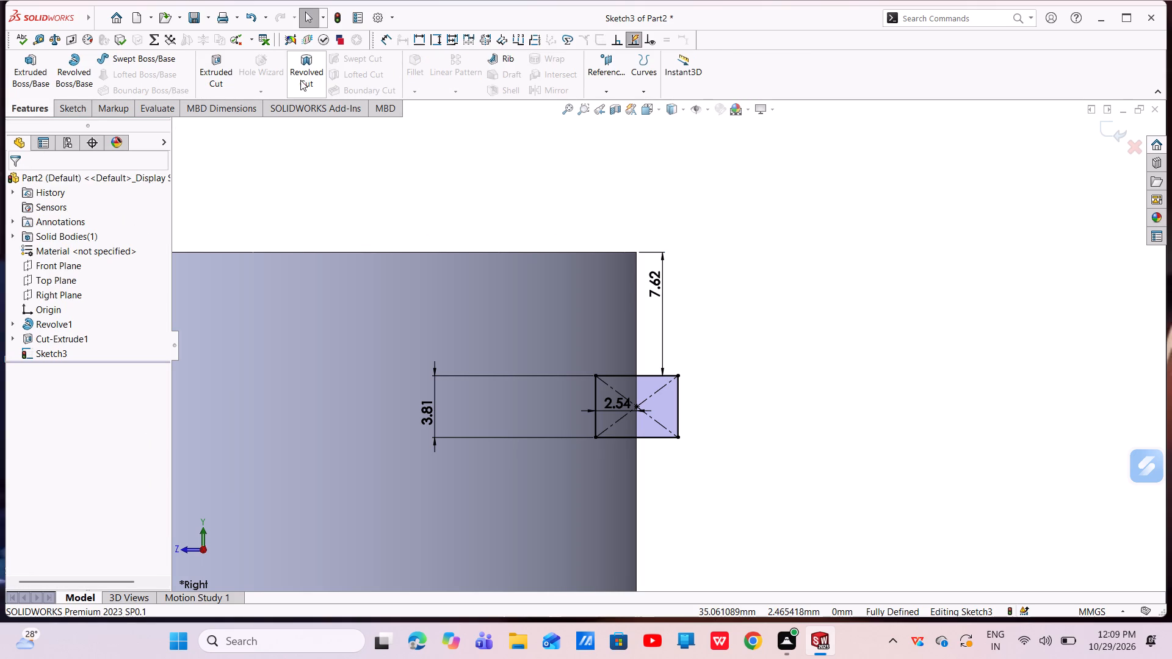
left_click(300, 80)
scroll(368, 228, "up", 4)
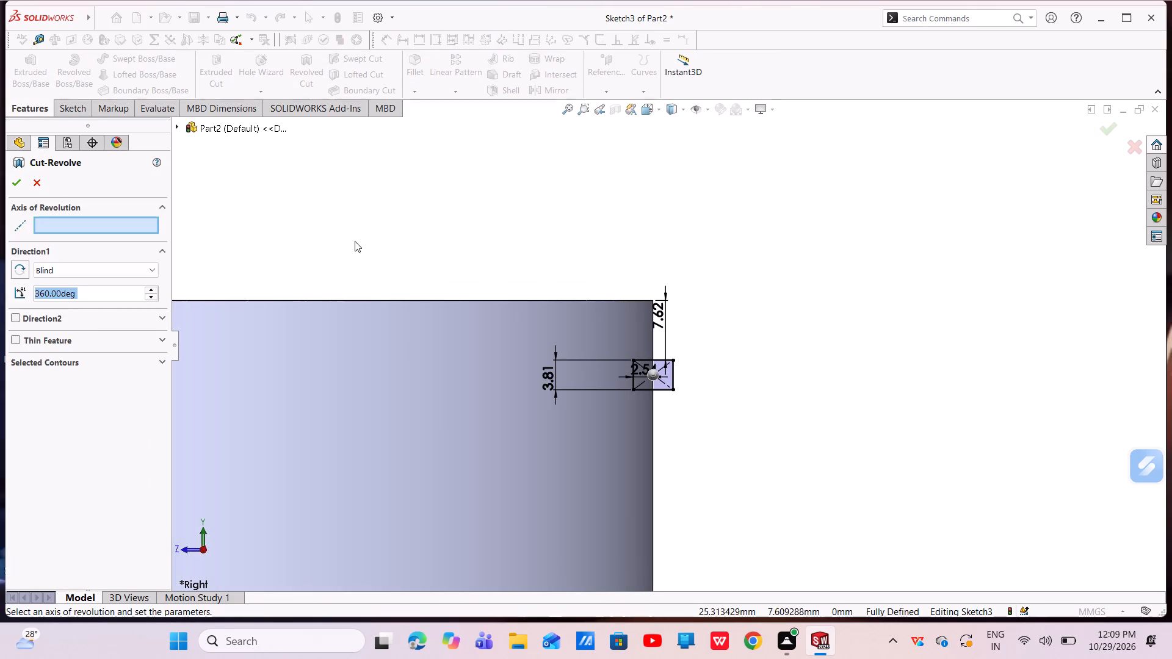
scroll(354, 242, "up", 4)
scroll(414, 328, "down", 3)
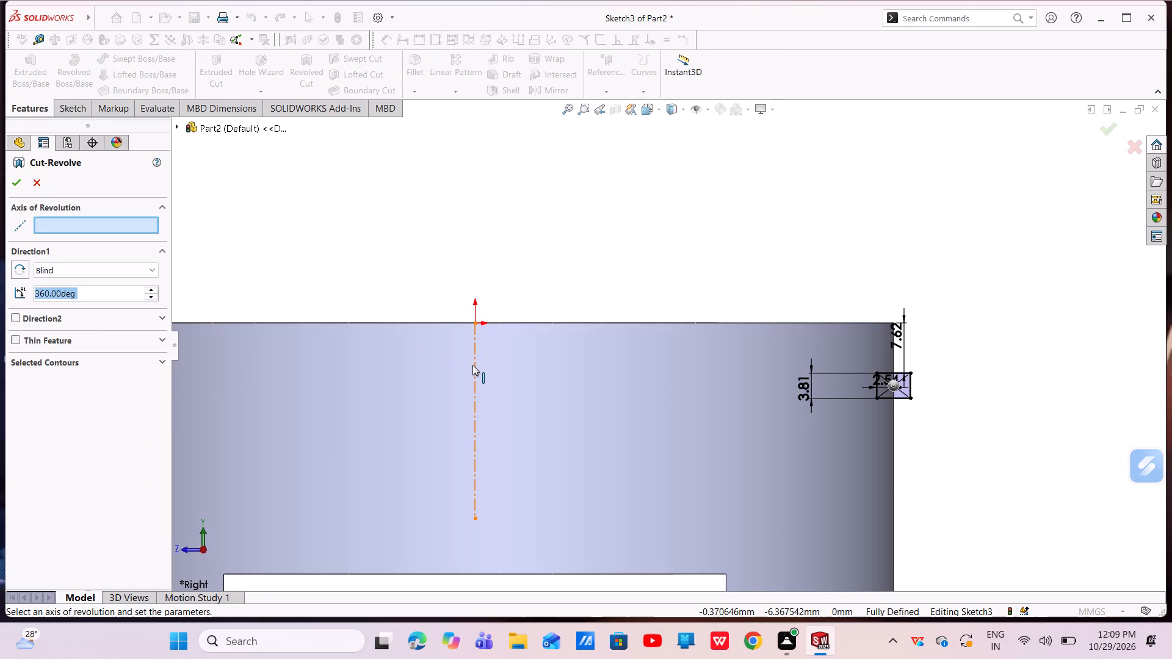
left_click(472, 365)
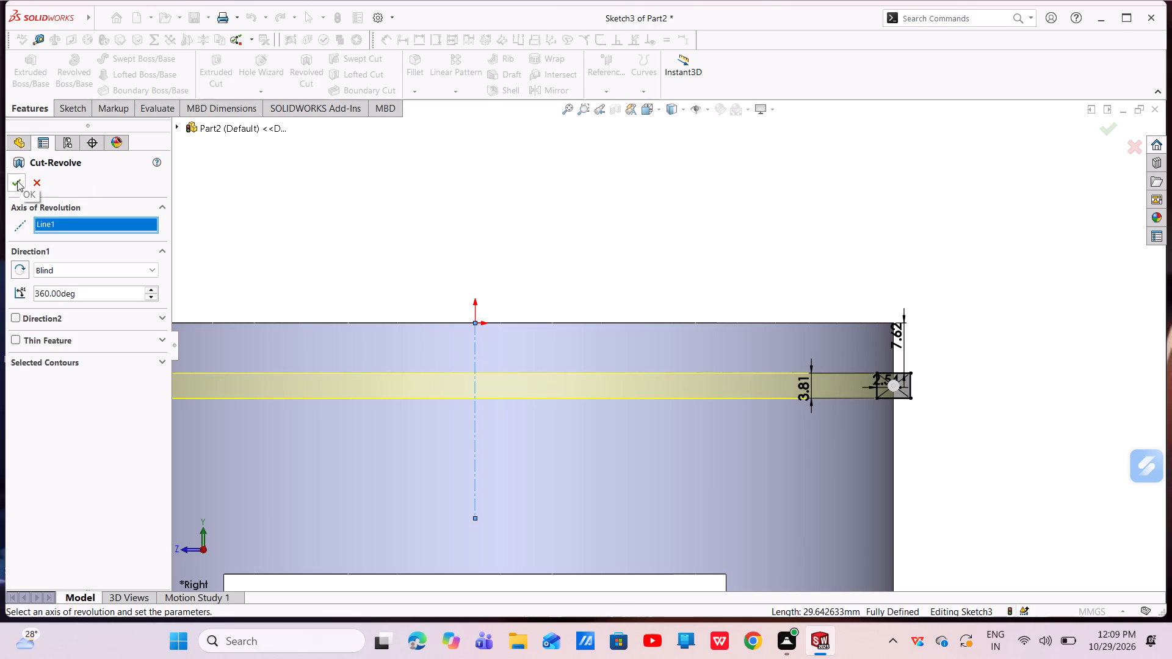
left_click(17, 182)
scroll(555, 384, "up", 4)
middle_click_drag(573, 366, 571, 366)
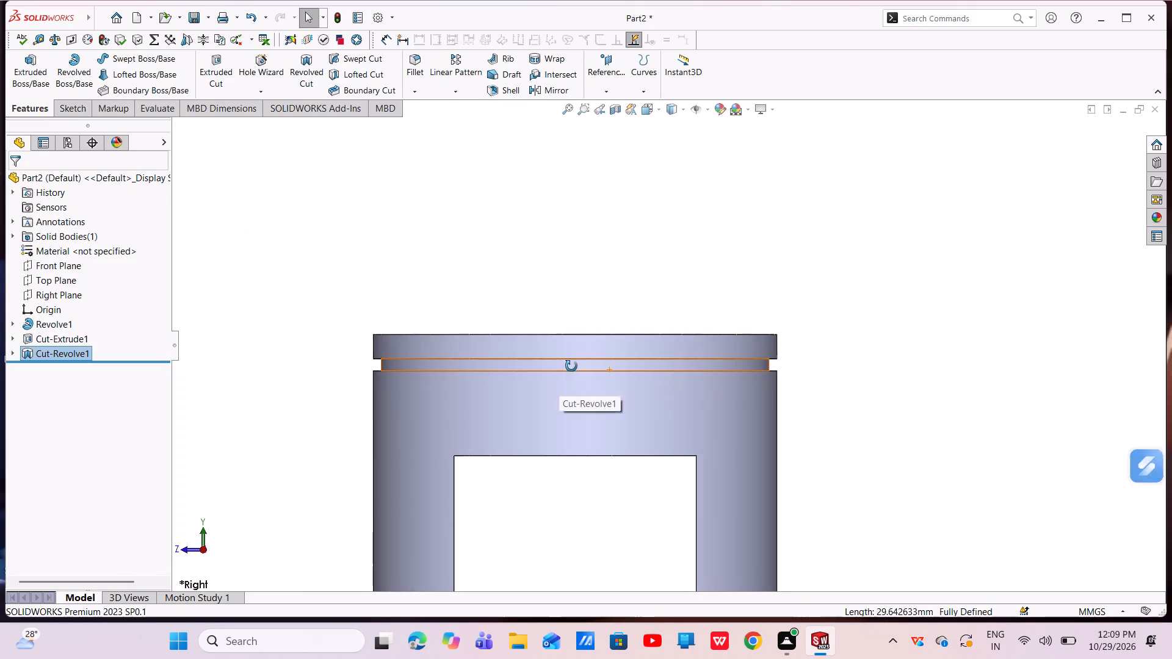
middle_click_drag(571, 366, 581, 348)
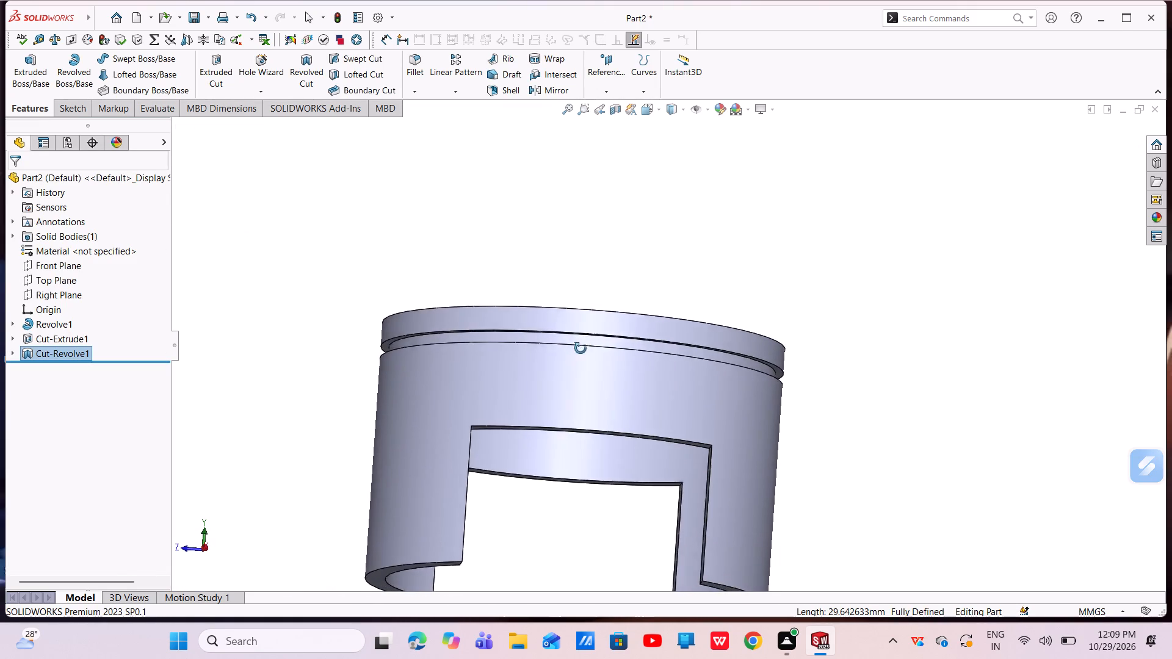
middle_click_drag(581, 348, 576, 355)
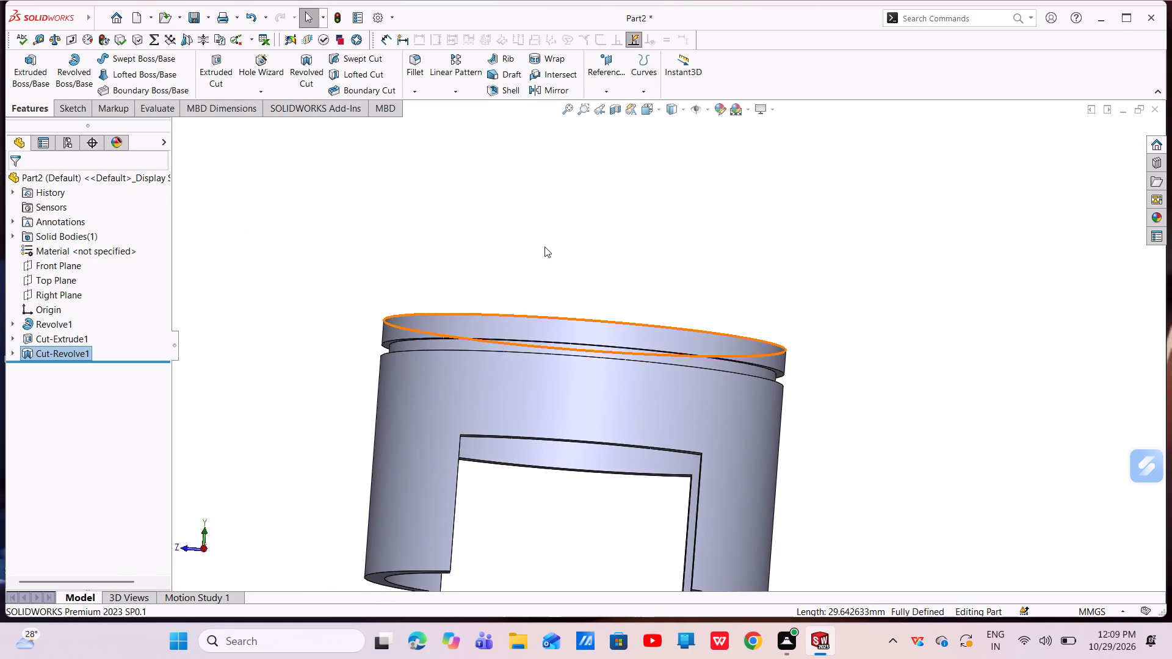
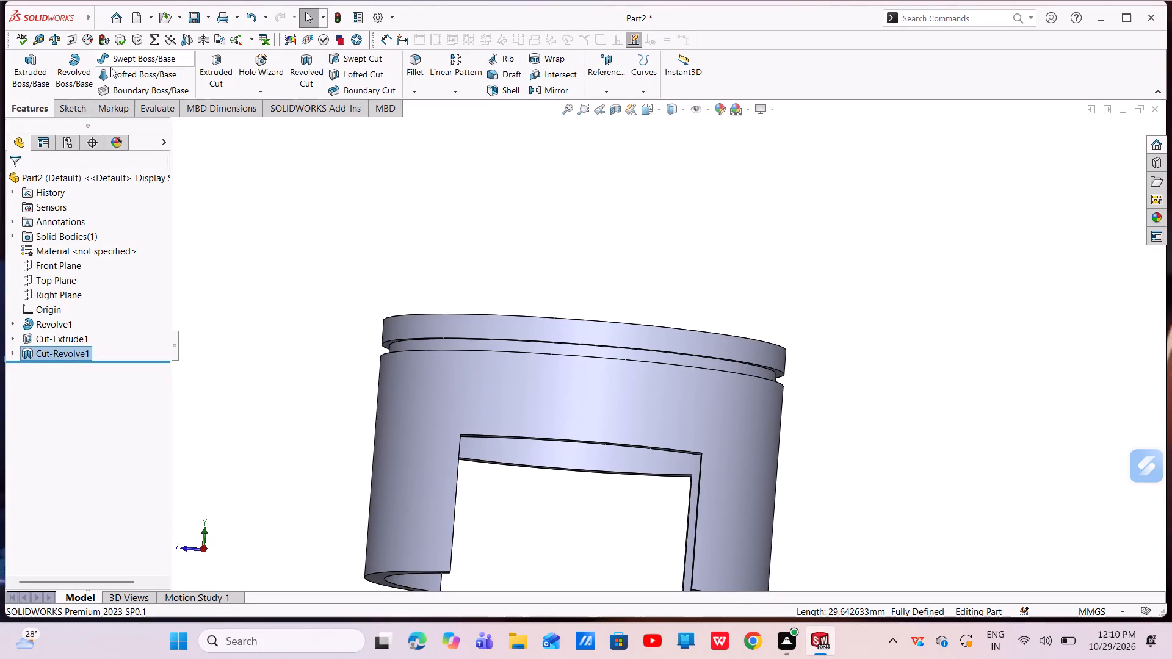
Linear-pattern the groove cut down the body, using the top face as reversed direction, with 3 instances spaced 7.62 mm apart.
left_click(463, 93)
left_click(453, 107)
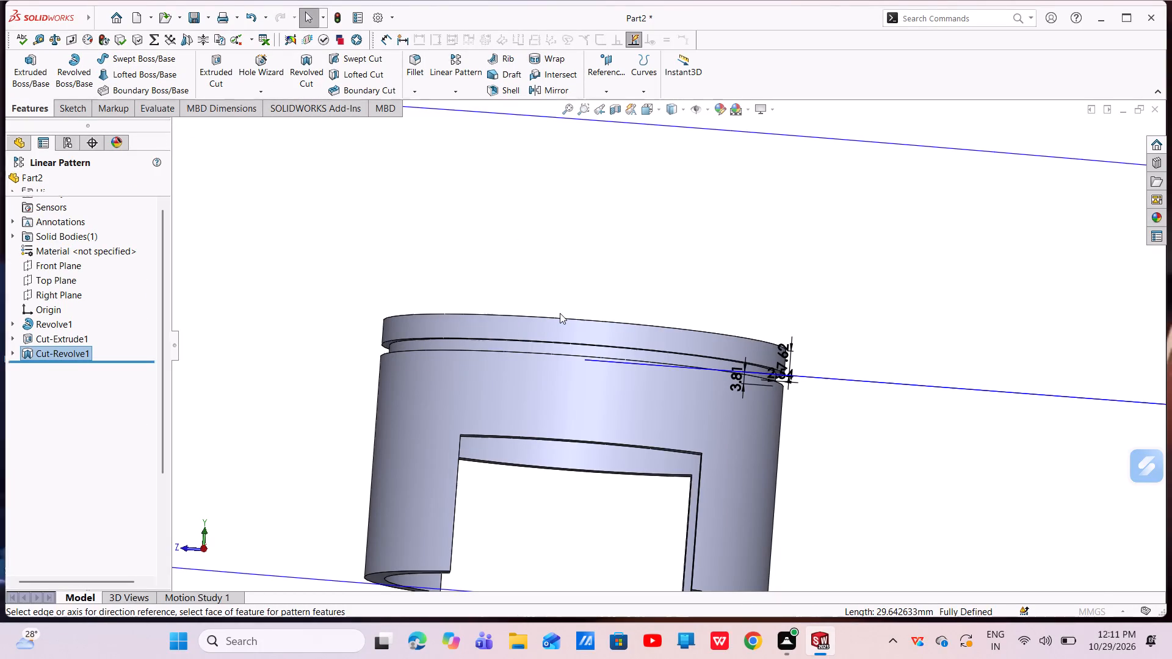
scroll(568, 293, "up", 2)
middle_click_drag(566, 295, 577, 361)
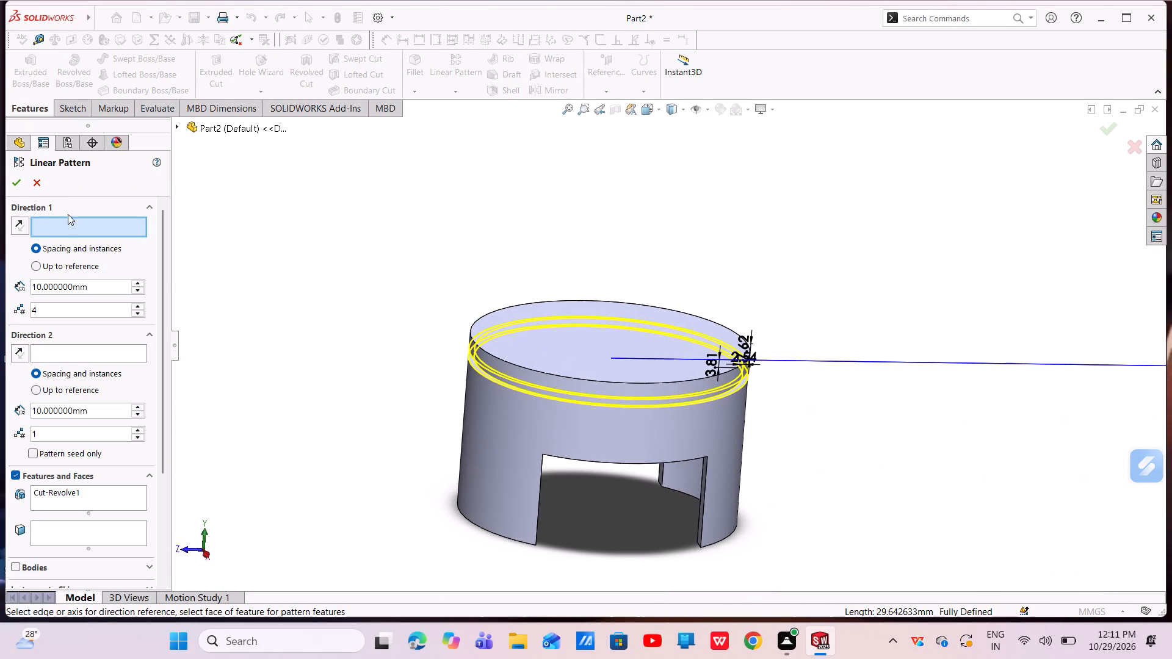
left_click(524, 338)
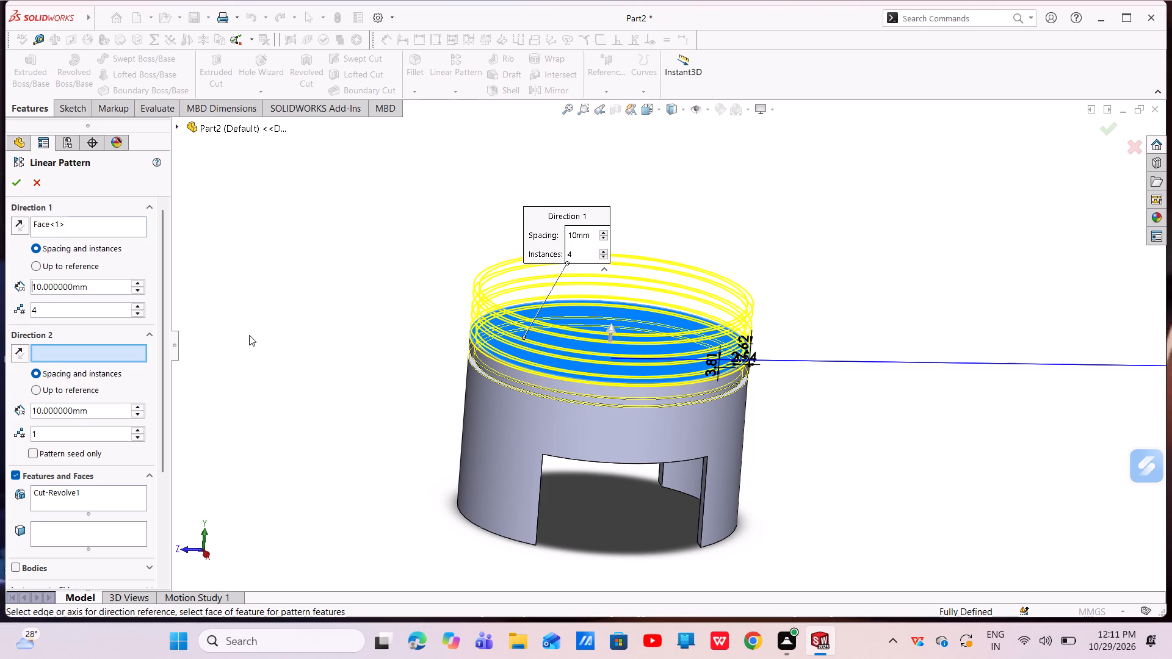
left_click(16, 228)
scroll(645, 422, "up", 1)
scroll(646, 416, "down", 4)
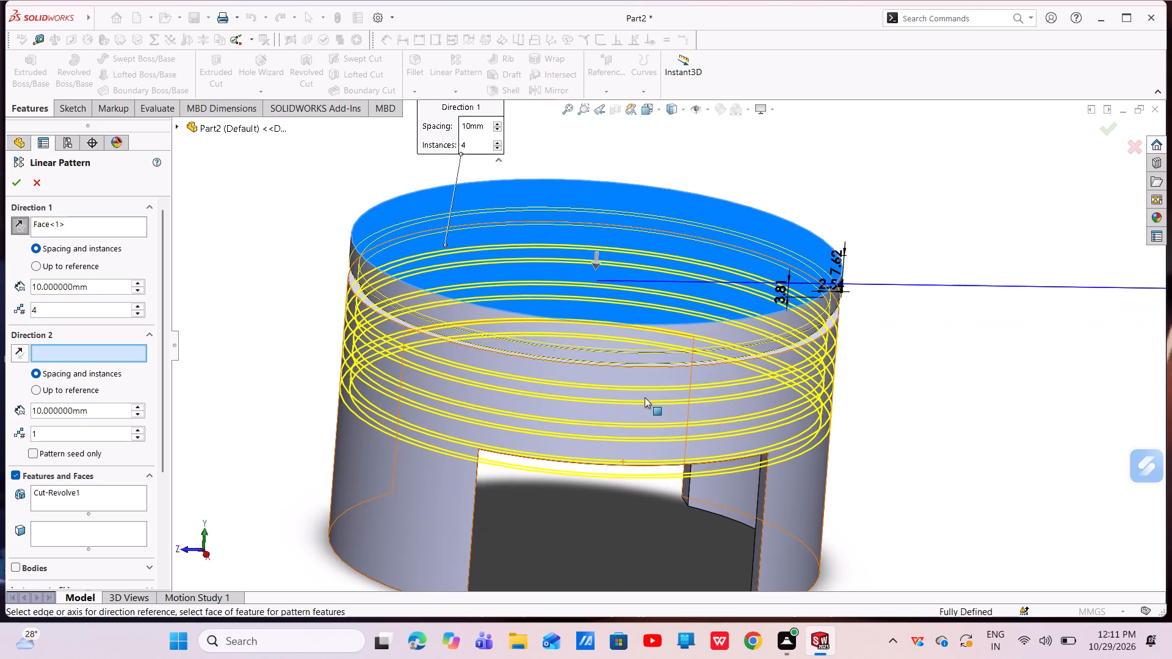
left_click(135, 314)
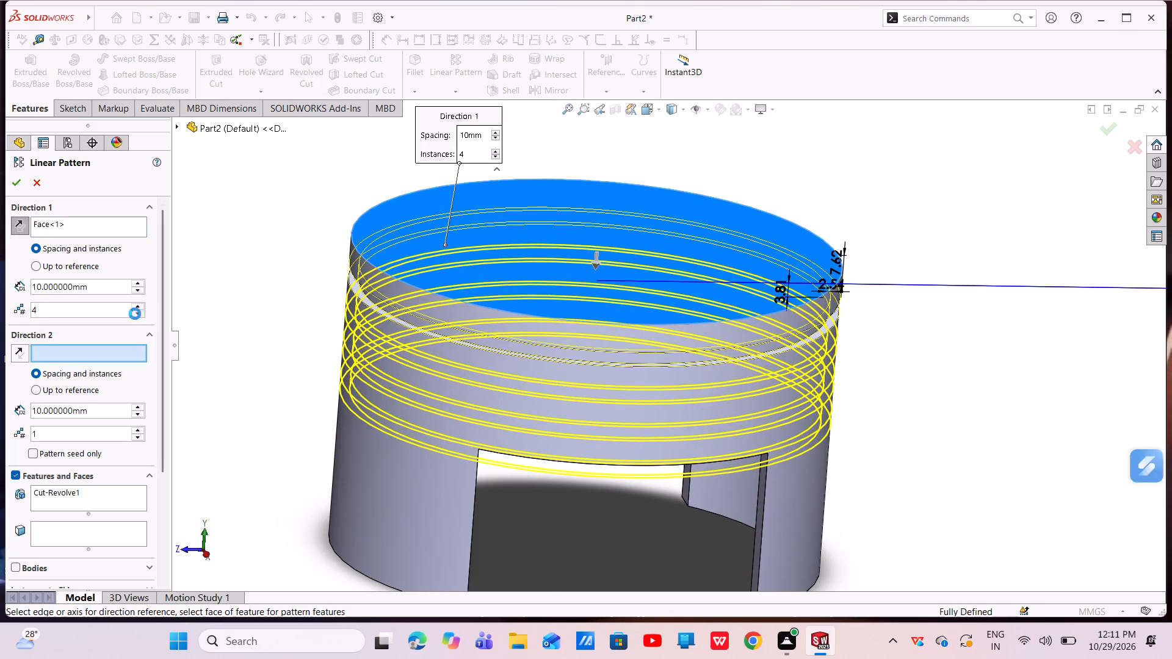
left_click_drag(102, 290, 48, 262)
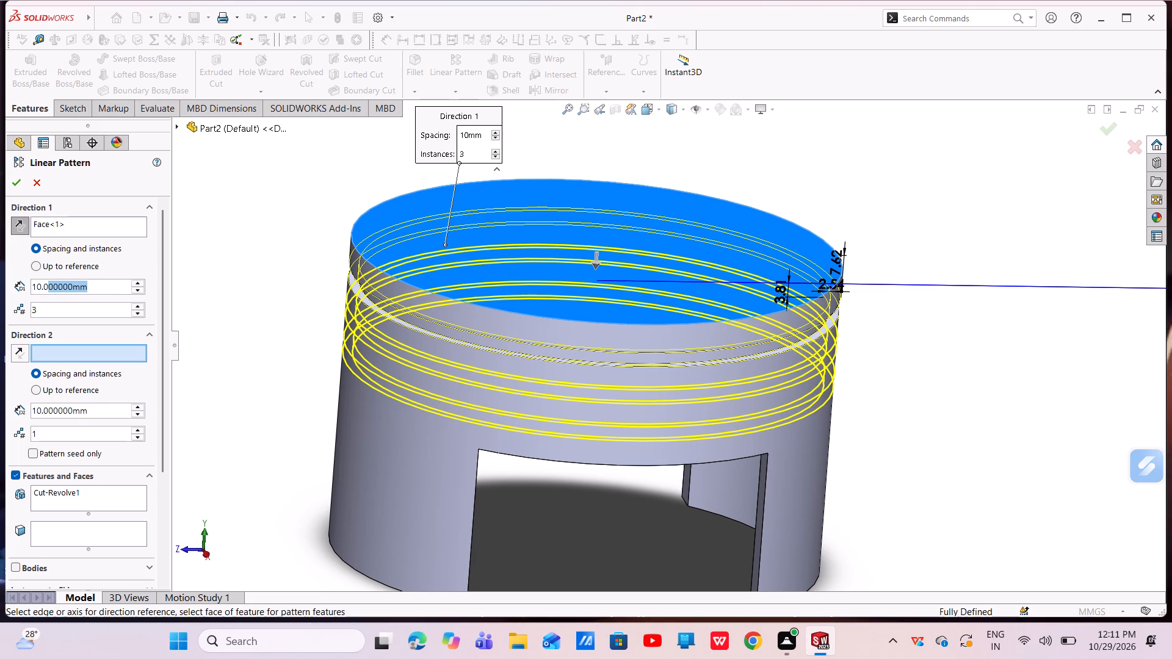
left_click_drag(48, 262, 18, 263)
key("BackSpace")
type("7.62")
key("Return")
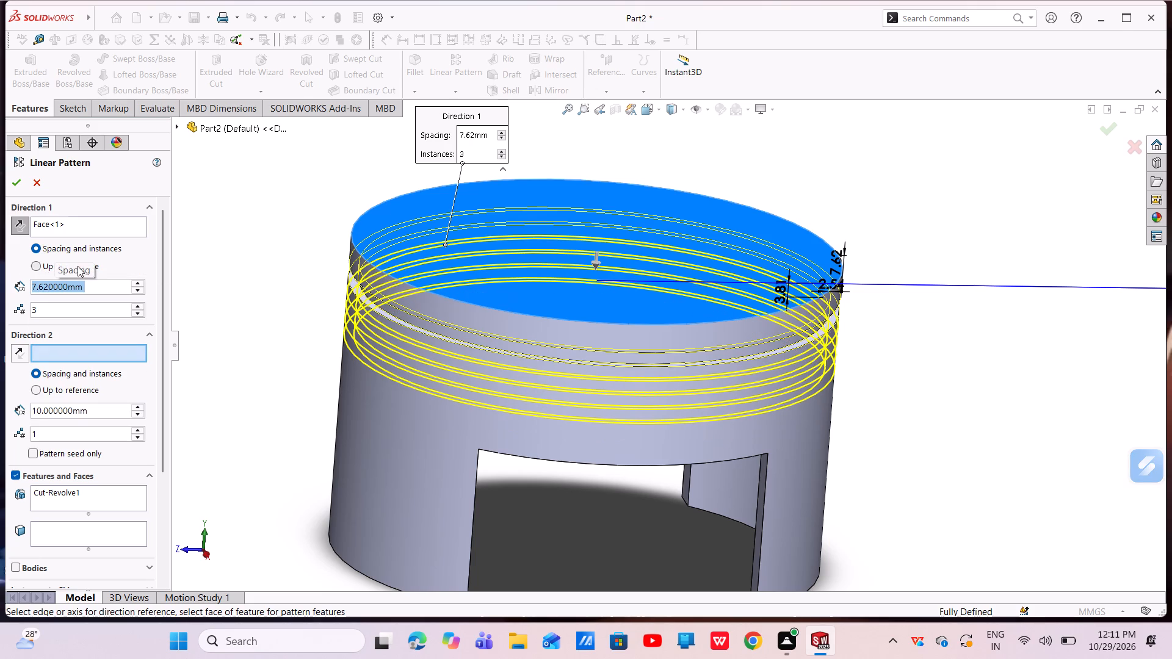
scroll(695, 378, "down", 4)
scroll(646, 362, "up", 3)
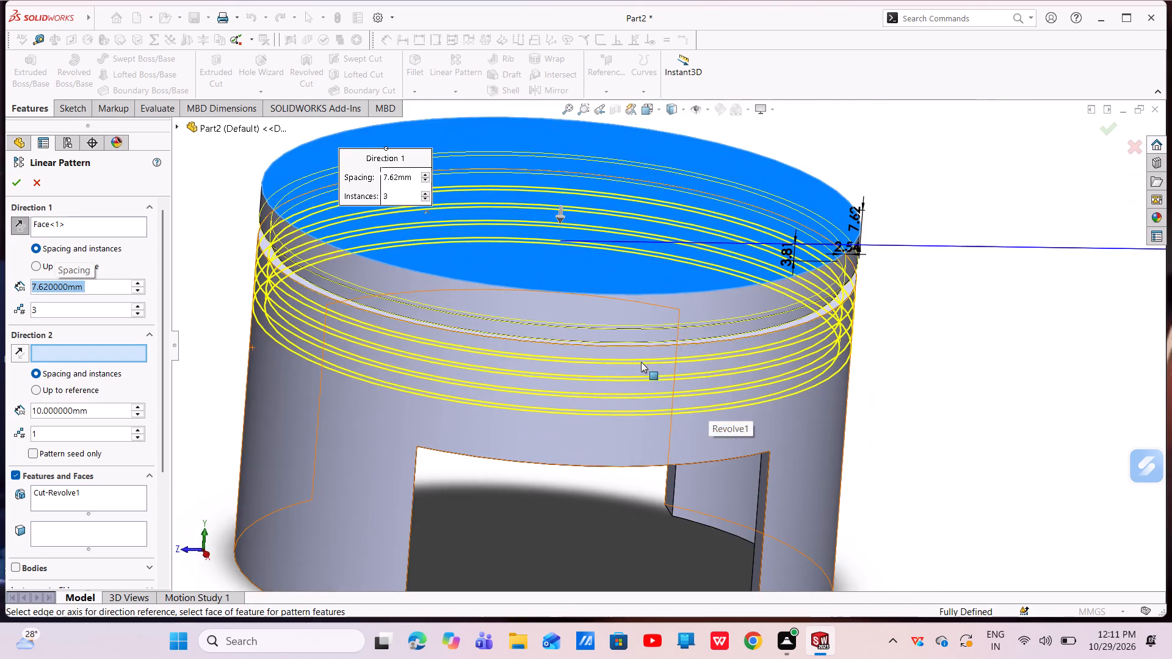
scroll(635, 373, "down", 1)
middle_click_drag(631, 372, 601, 323)
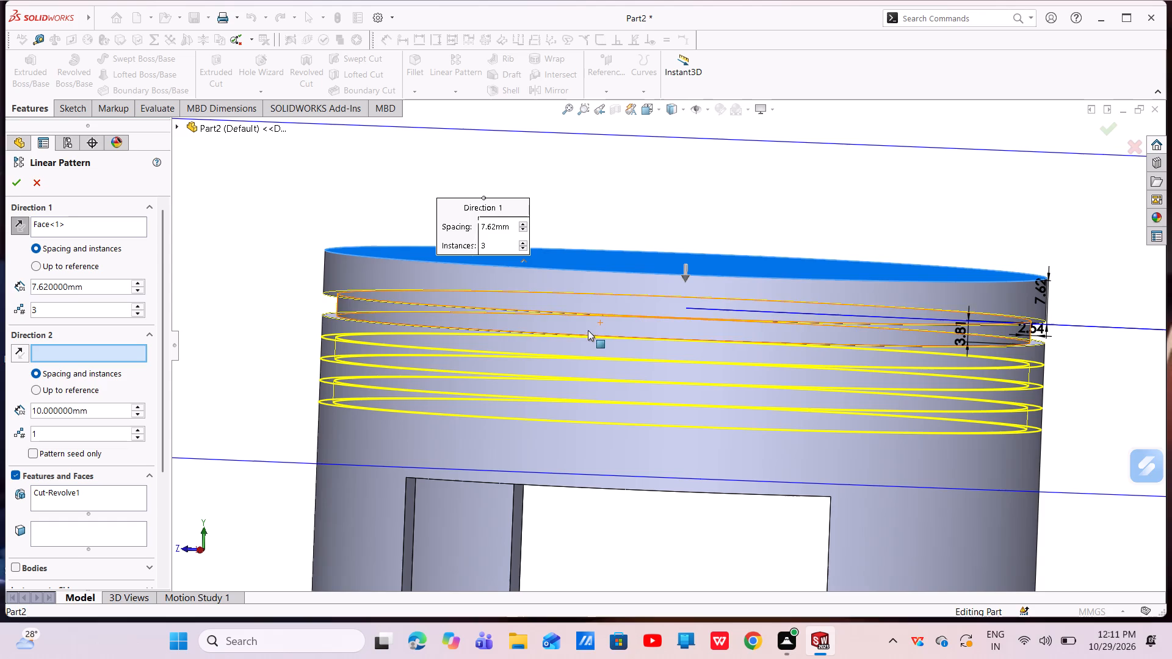
left_click(12, 185)
Start a sketch on the flat circular inner face of the hollow body, facing its open underside.
scroll(626, 419, "up", 2)
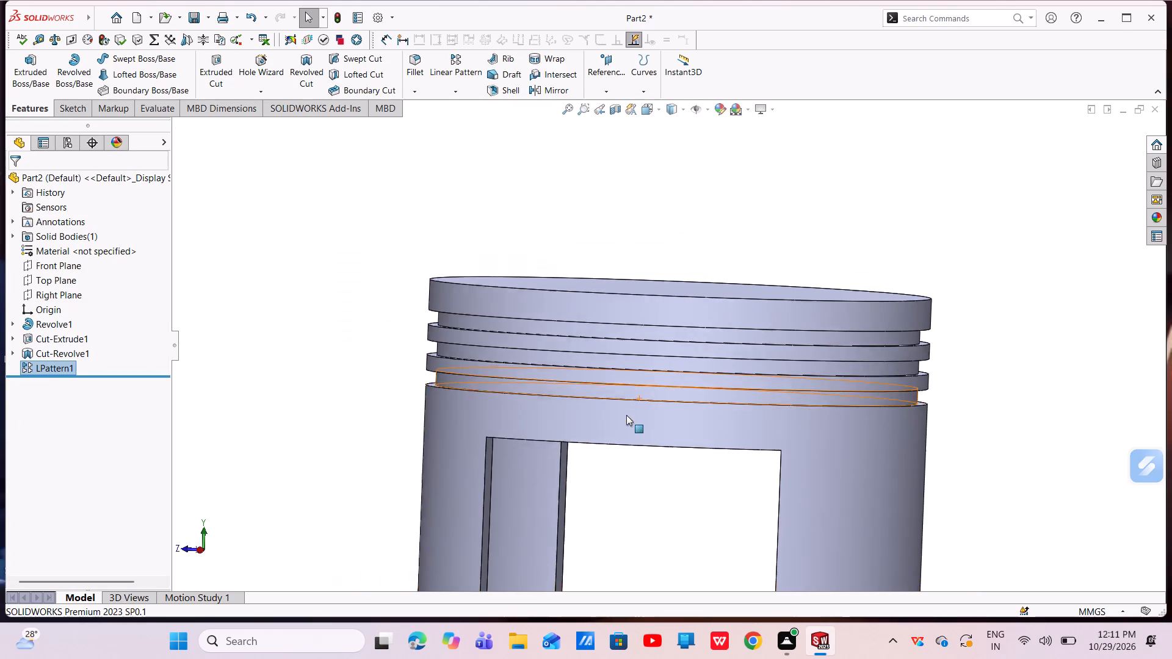
scroll(626, 415, "up", 2)
middle_click_drag(651, 403, 724, 463)
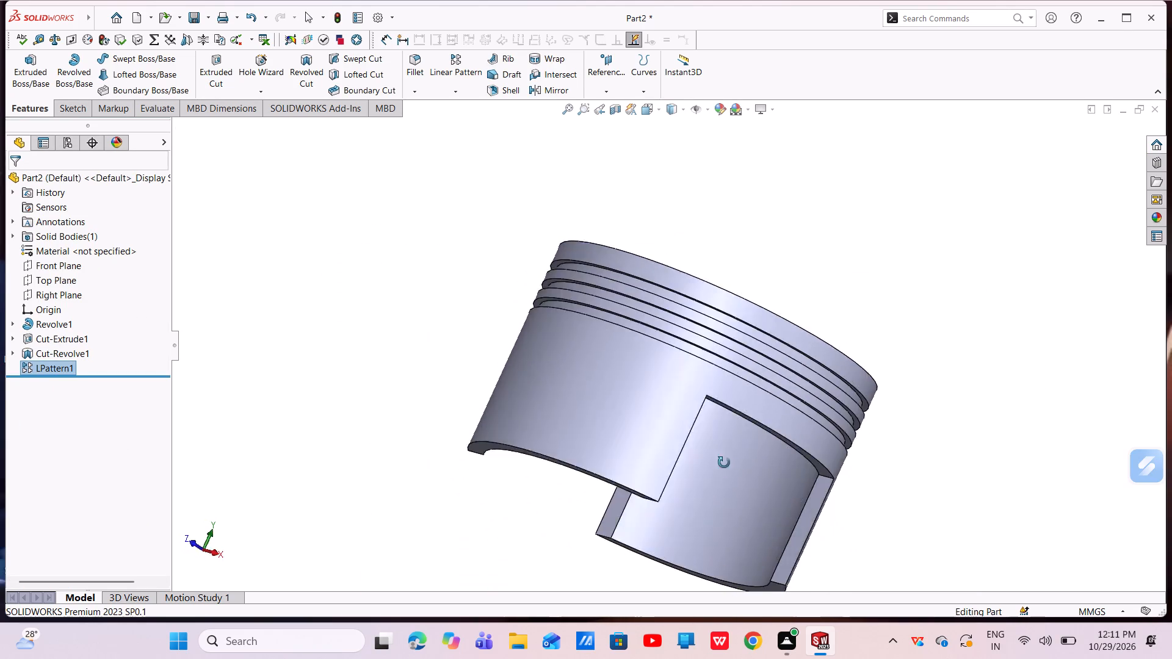
middle_click_drag(724, 463, 665, 448)
scroll(652, 397, "up", 2)
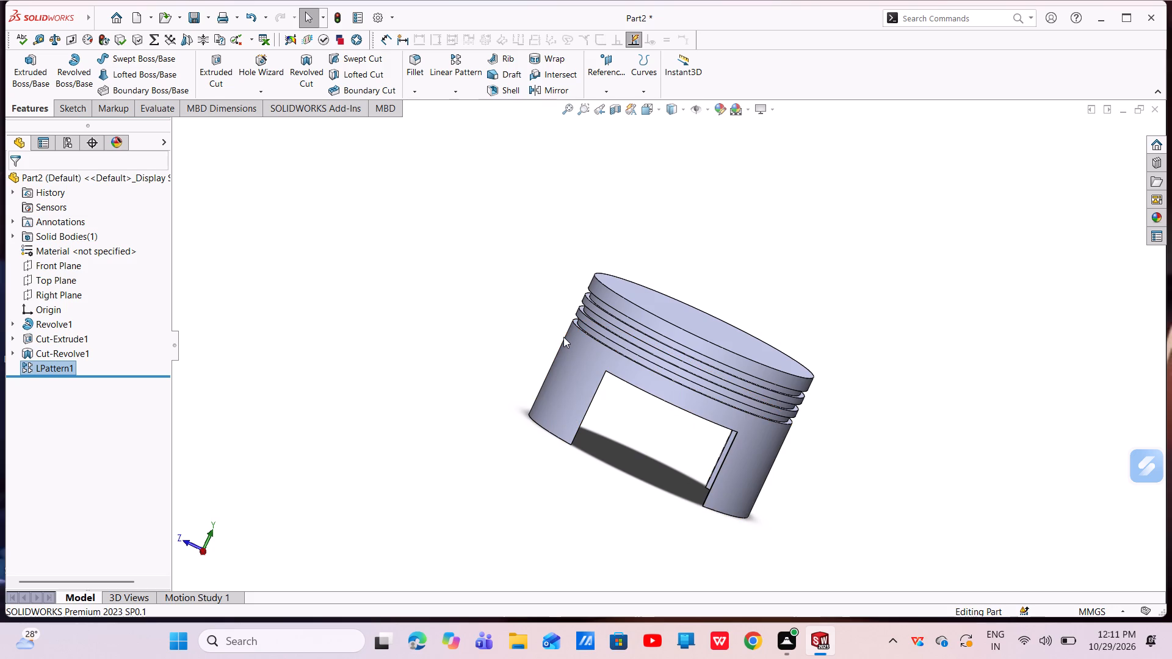
scroll(664, 358, "down", 3)
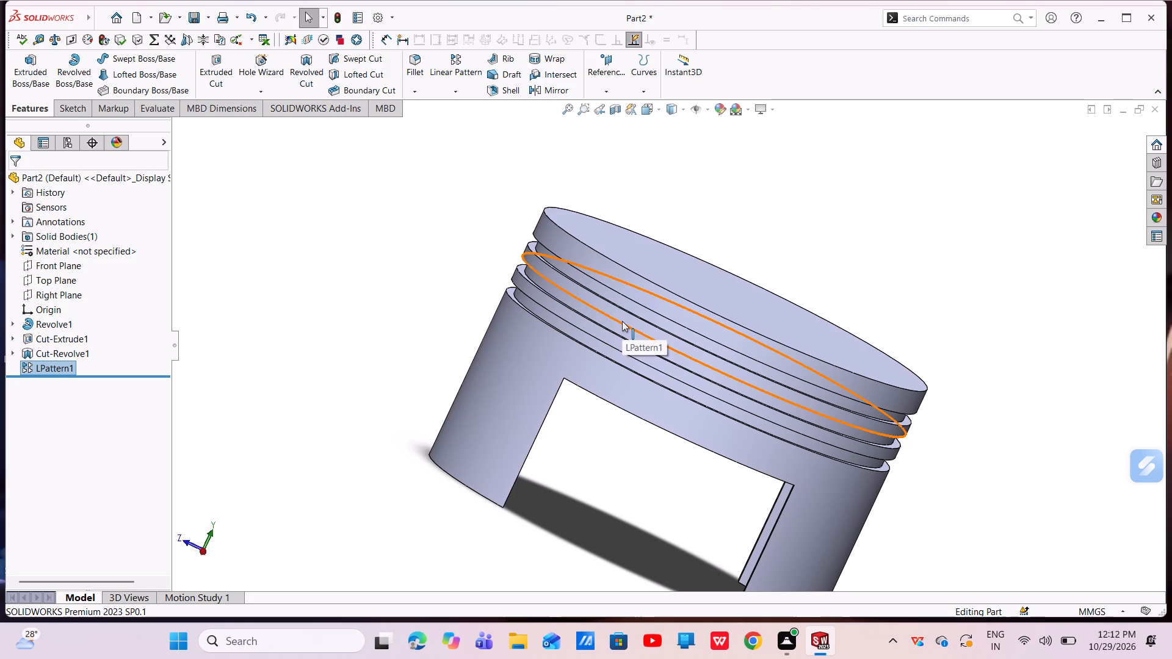
middle_click_drag(671, 445, 674, 420)
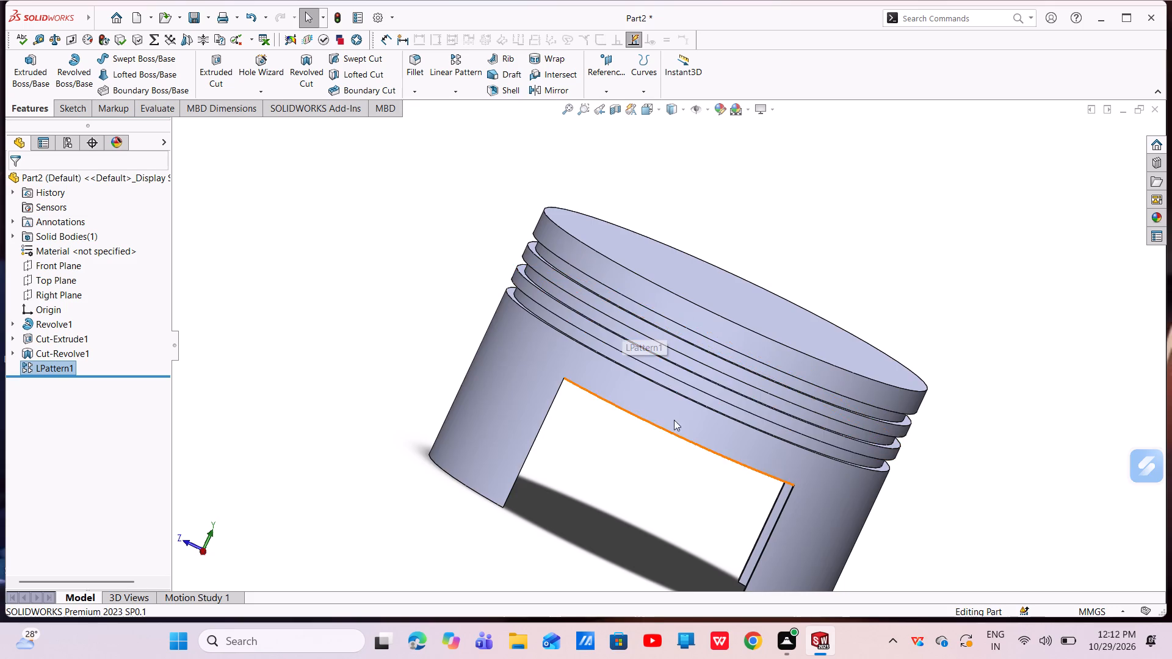
middle_click_drag(674, 420, 718, 173)
scroll(719, 176, "down", 1)
scroll(510, 587, "up", 3)
scroll(563, 498, "down", 4)
scroll(579, 492, "up", 5)
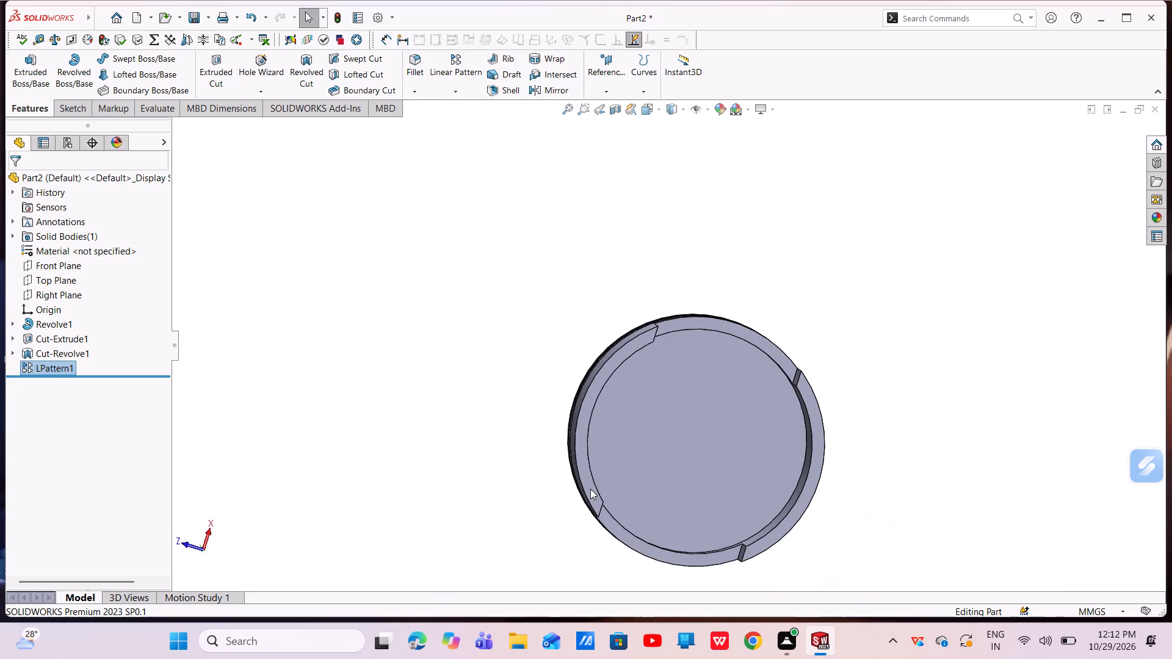
left_click(651, 448)
left_click(703, 413)
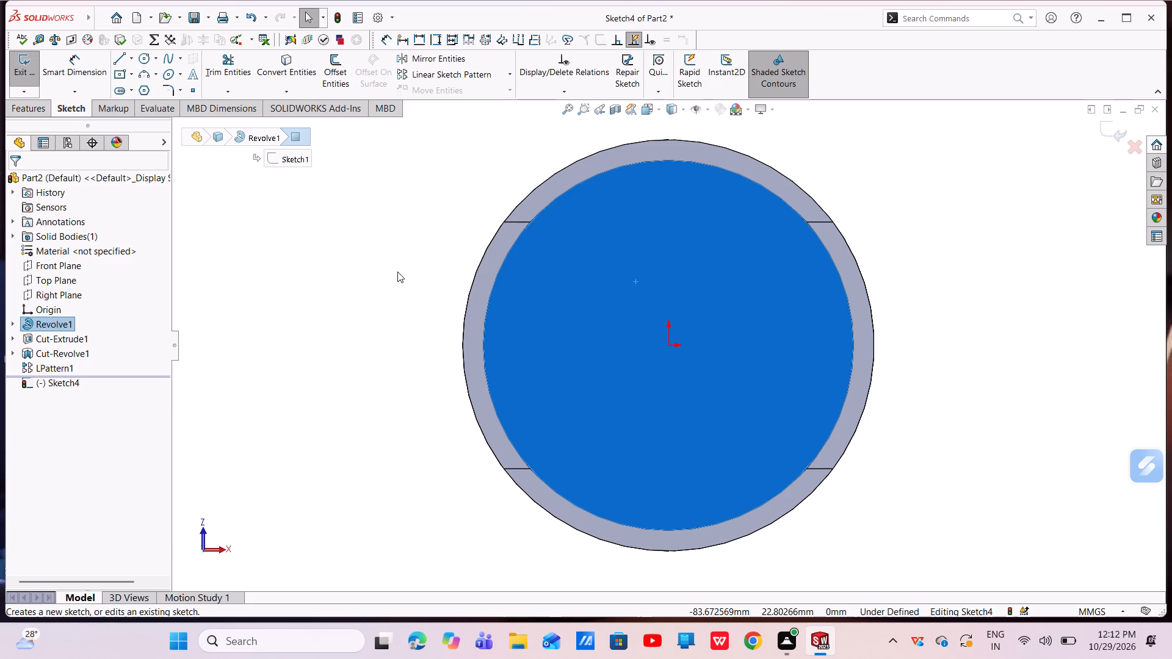
Draw a vertical construction centerline about 41 mm long upward from the origin.
left_click(132, 62)
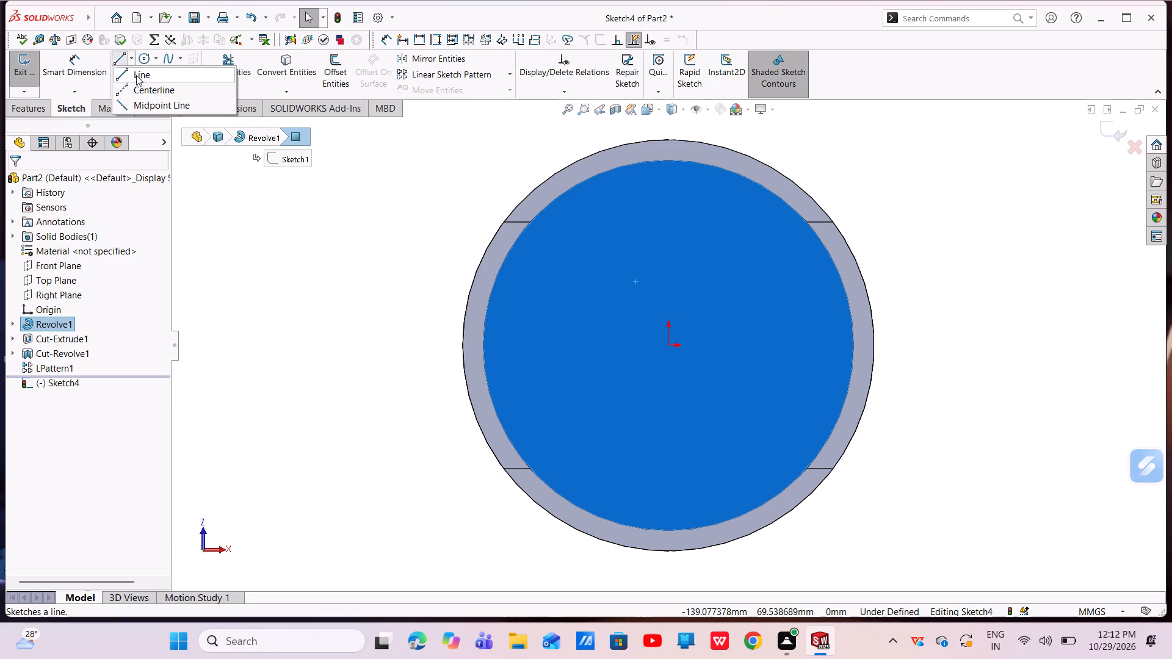
left_click(143, 93)
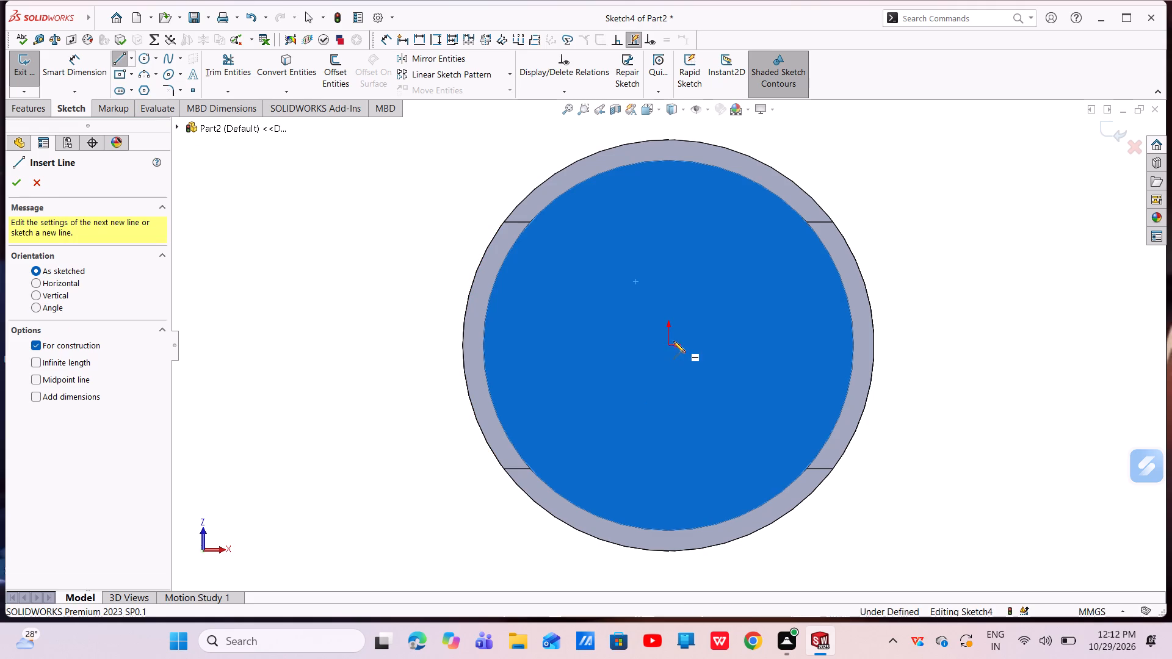
left_click(671, 345)
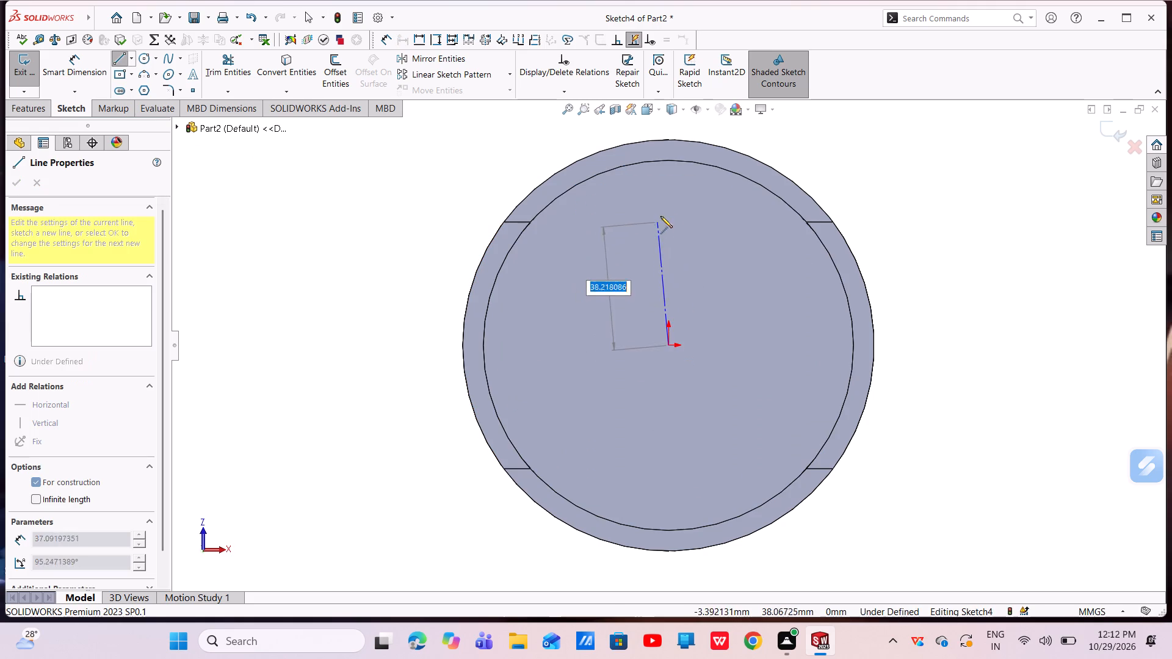
left_click(671, 213)
right_click(670, 214)
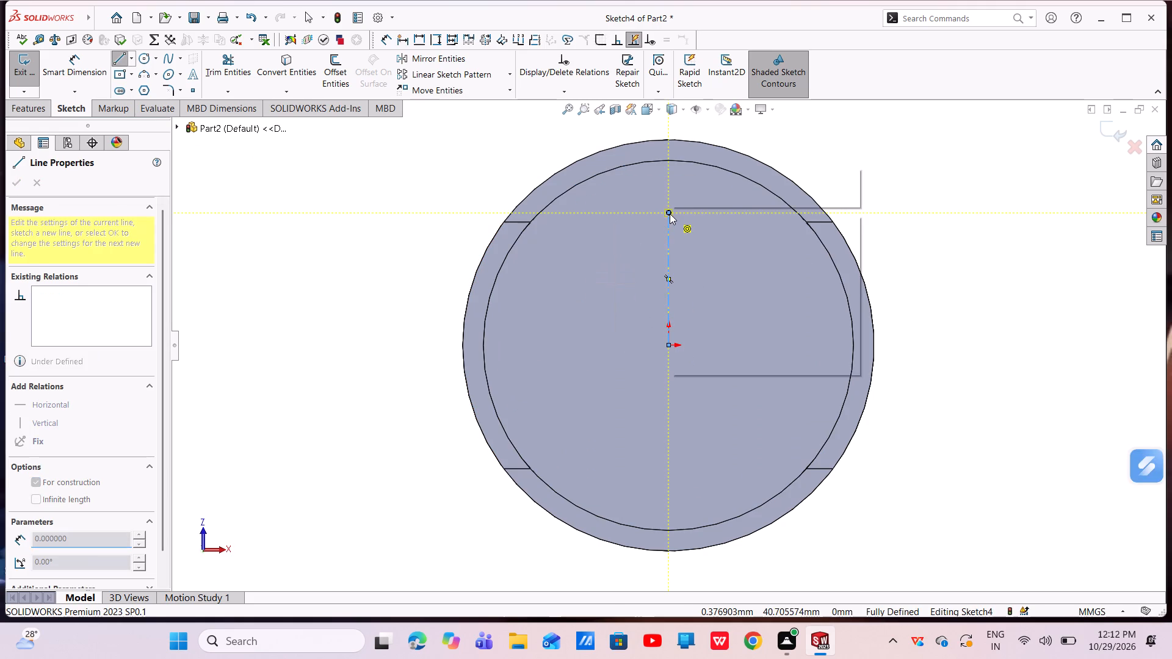
left_click(684, 222)
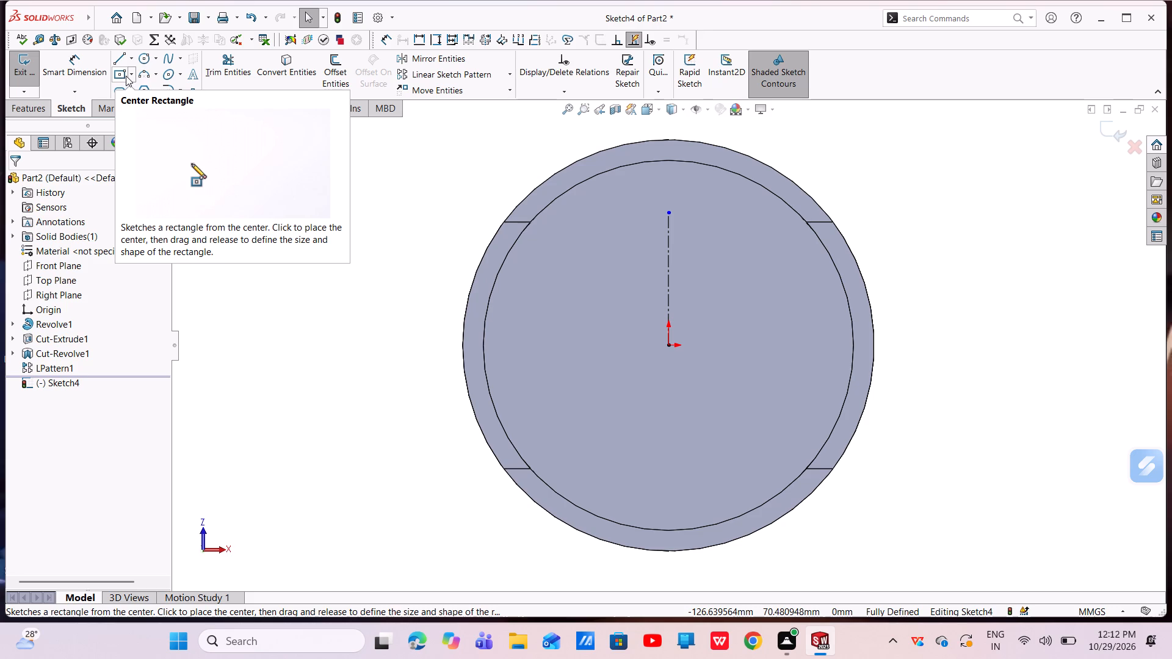
Sketch an upright center rectangle about 22 mm wide on the inner face, left of the centerline.
left_click(120, 79)
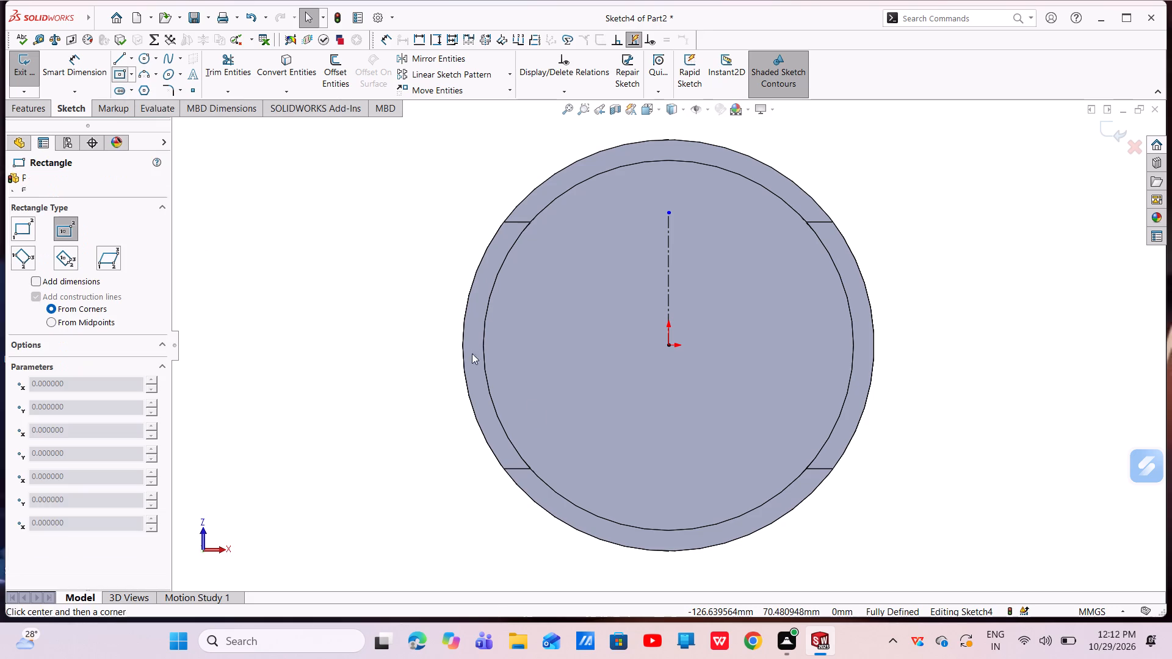
left_click(563, 328)
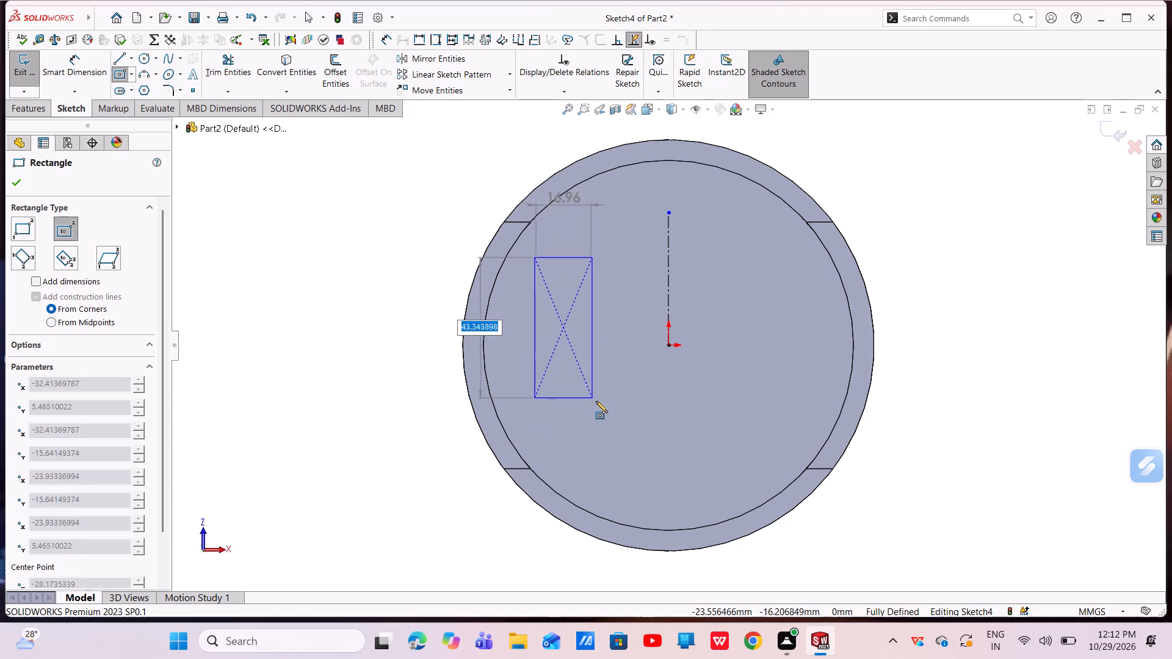
left_click(599, 405)
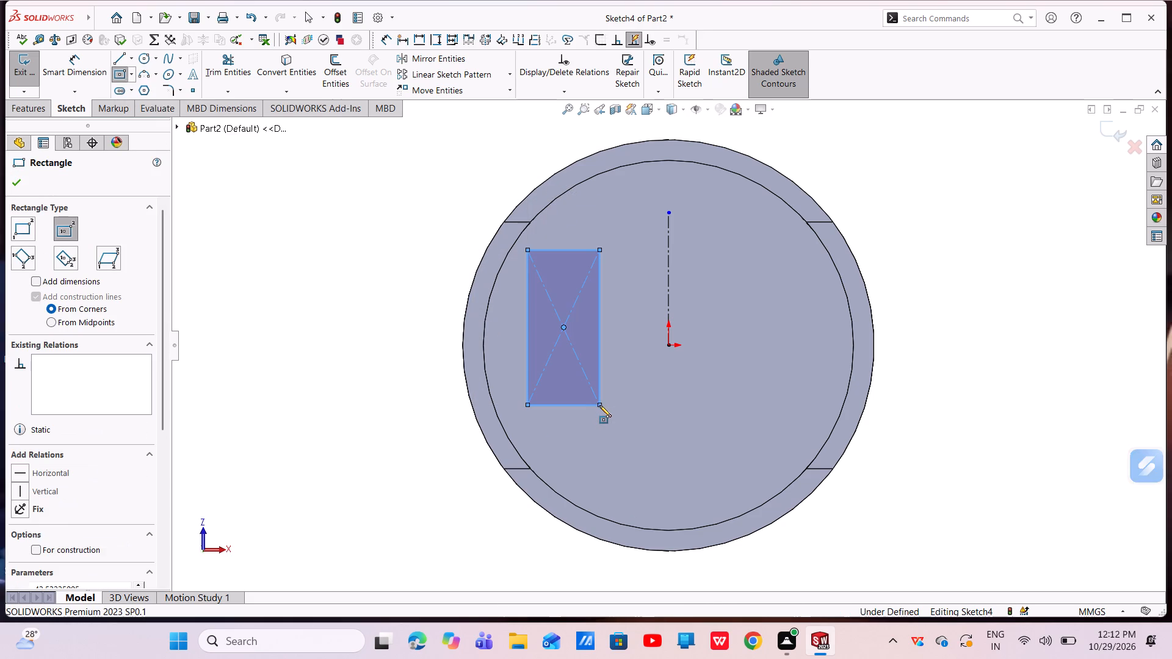
right_click(599, 405)
left_click(609, 411)
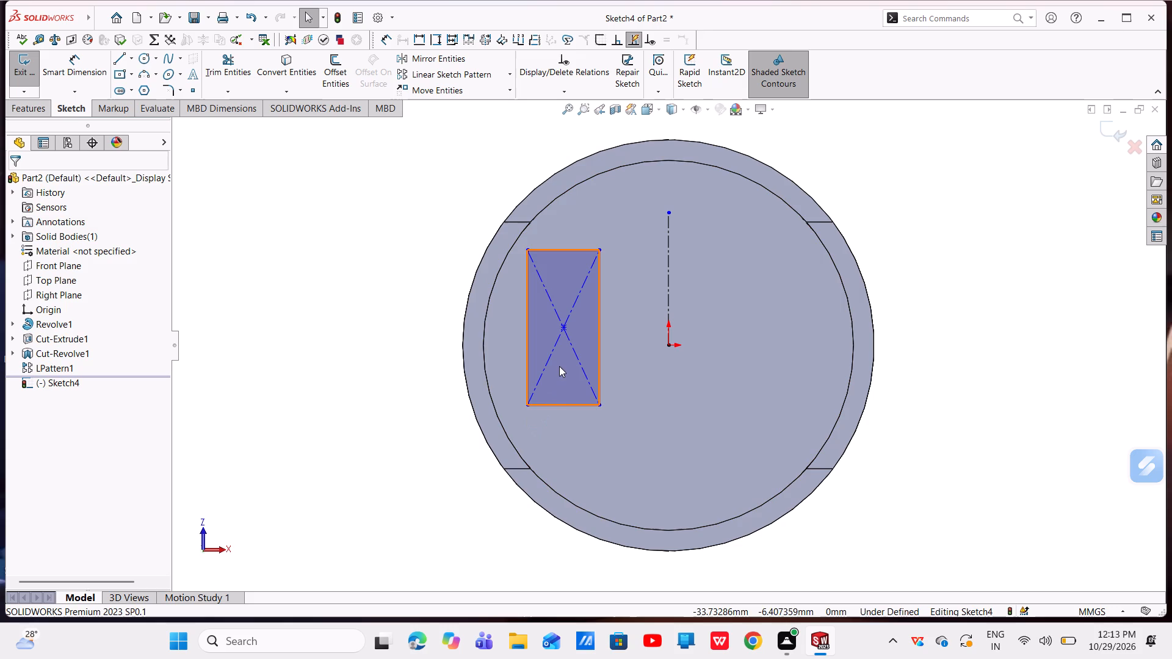
key("Escape")
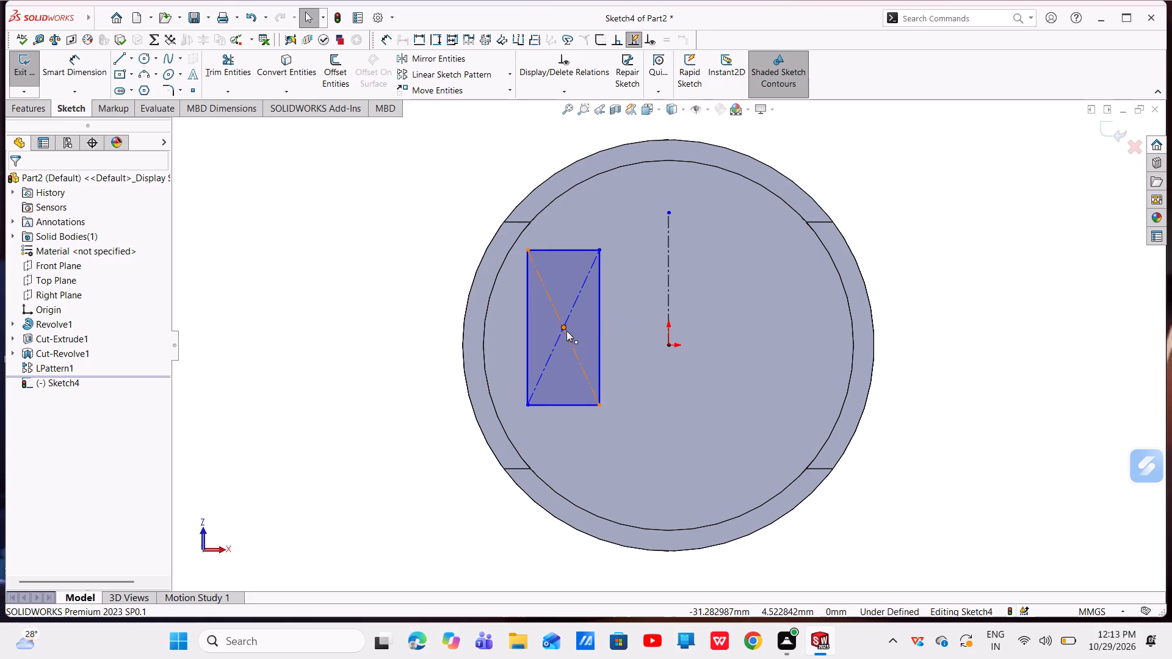
Add a horizontal relation between the rectangle's center point and the origin.
left_click(563, 328)
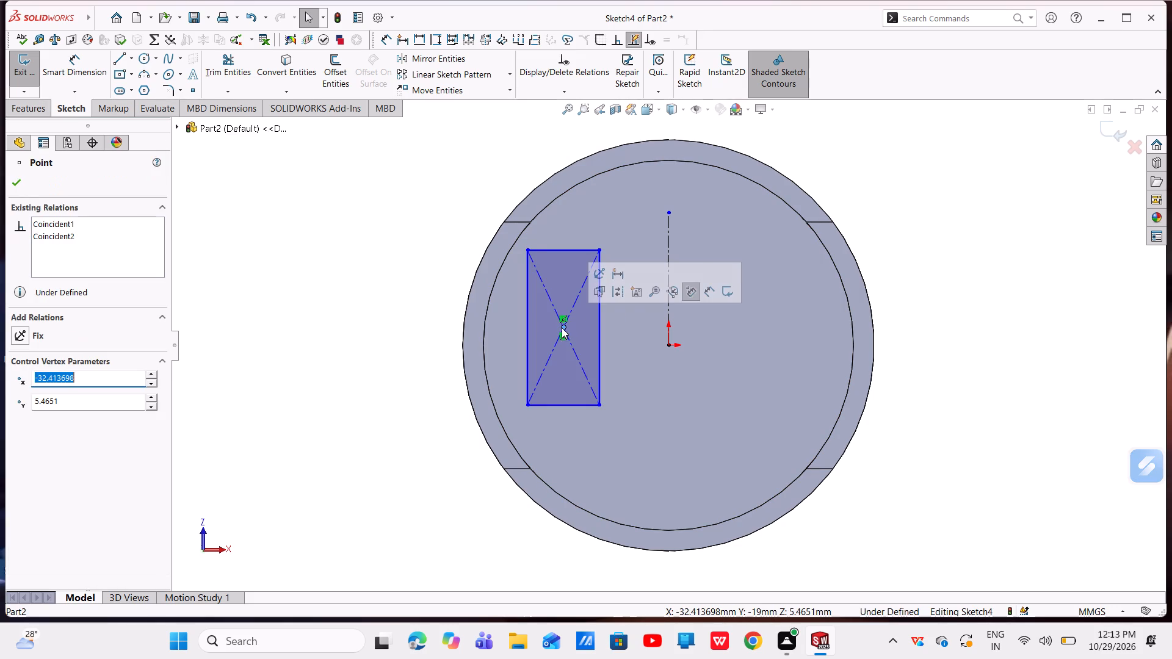
left_click(668, 345, "ctrl")
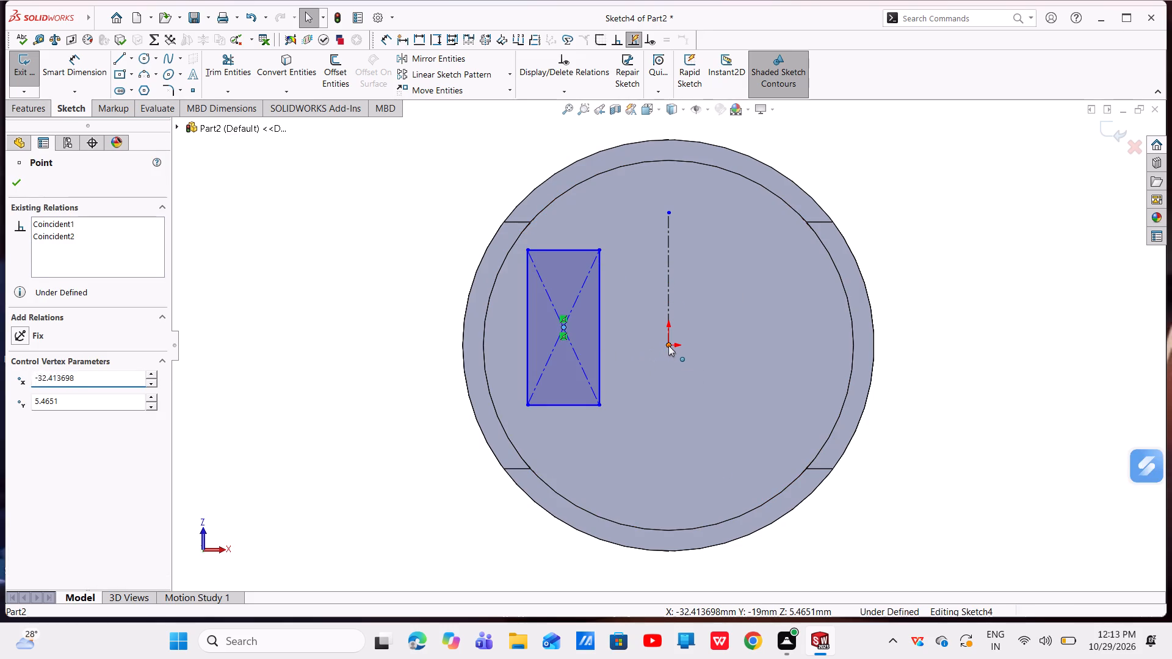
left_click(706, 298)
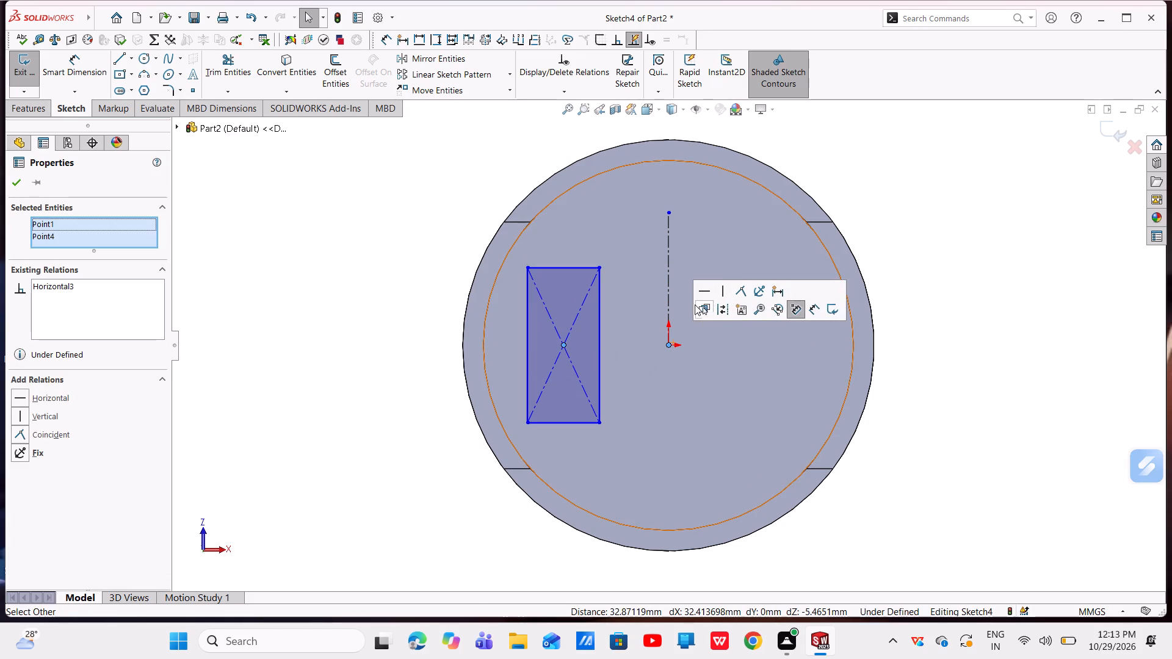
key("Escape")
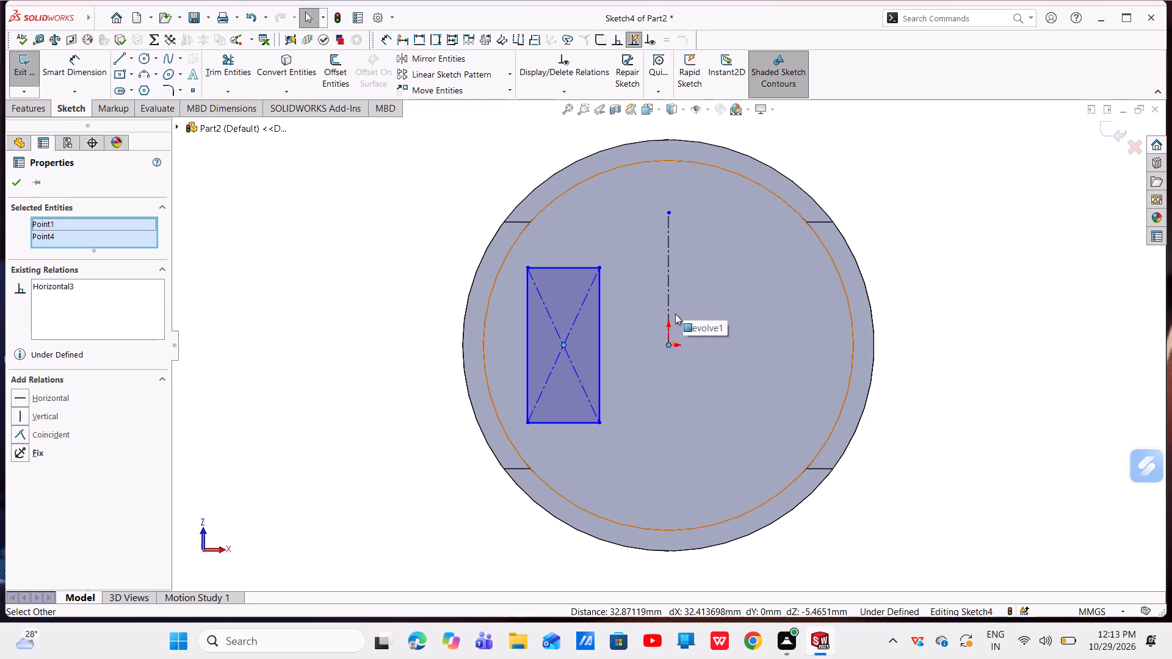
Dimension the rectangle's width and set it to 19 mm.
left_click(71, 68)
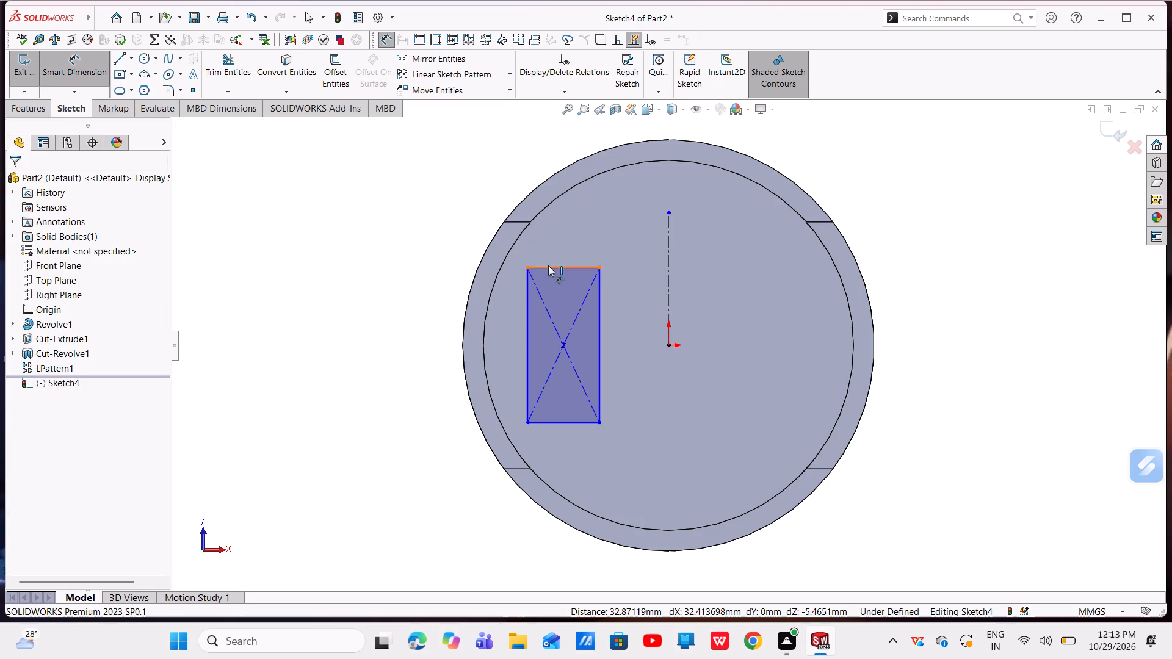
left_click(552, 265)
left_click(489, 153)
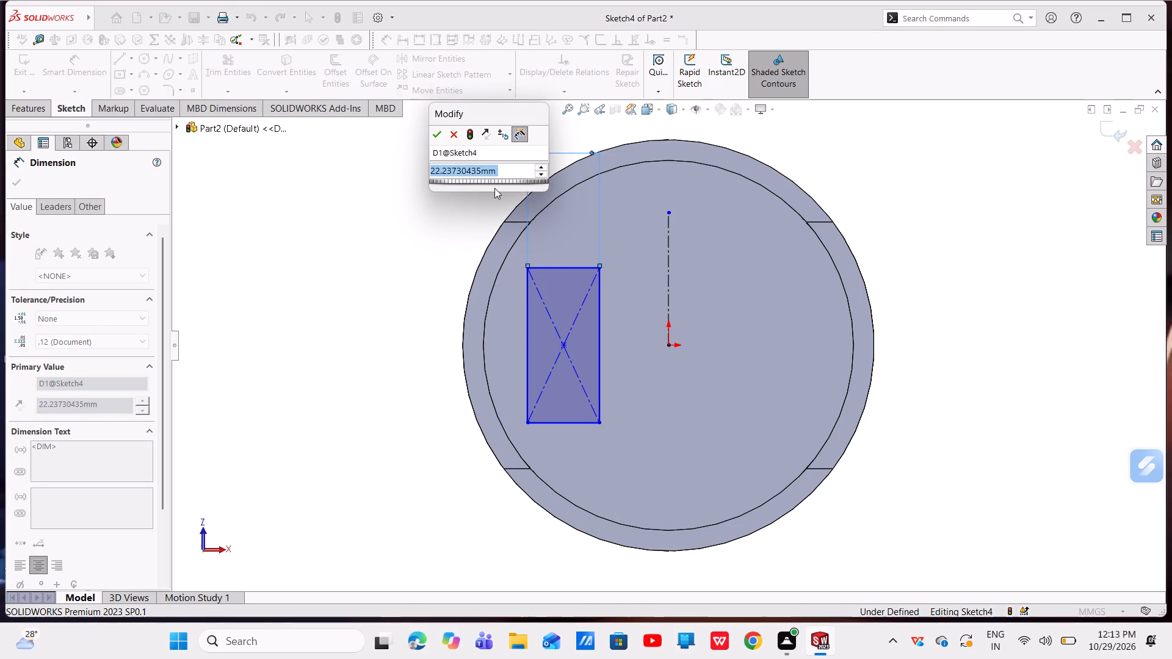
key("BackSpace")
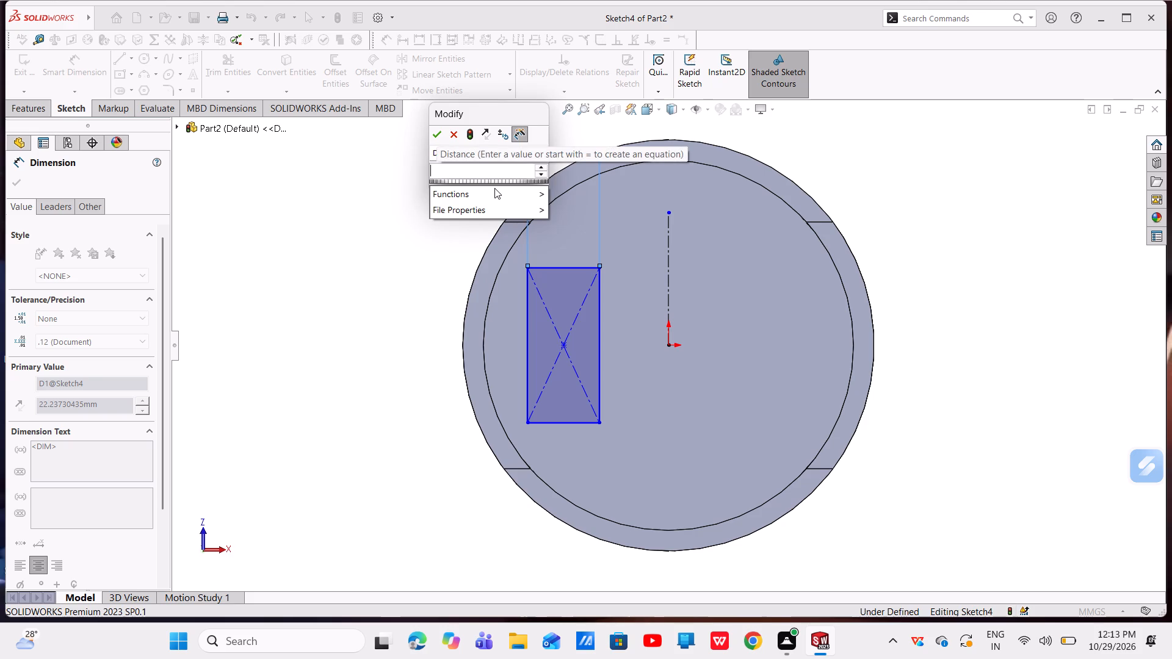
type("19")
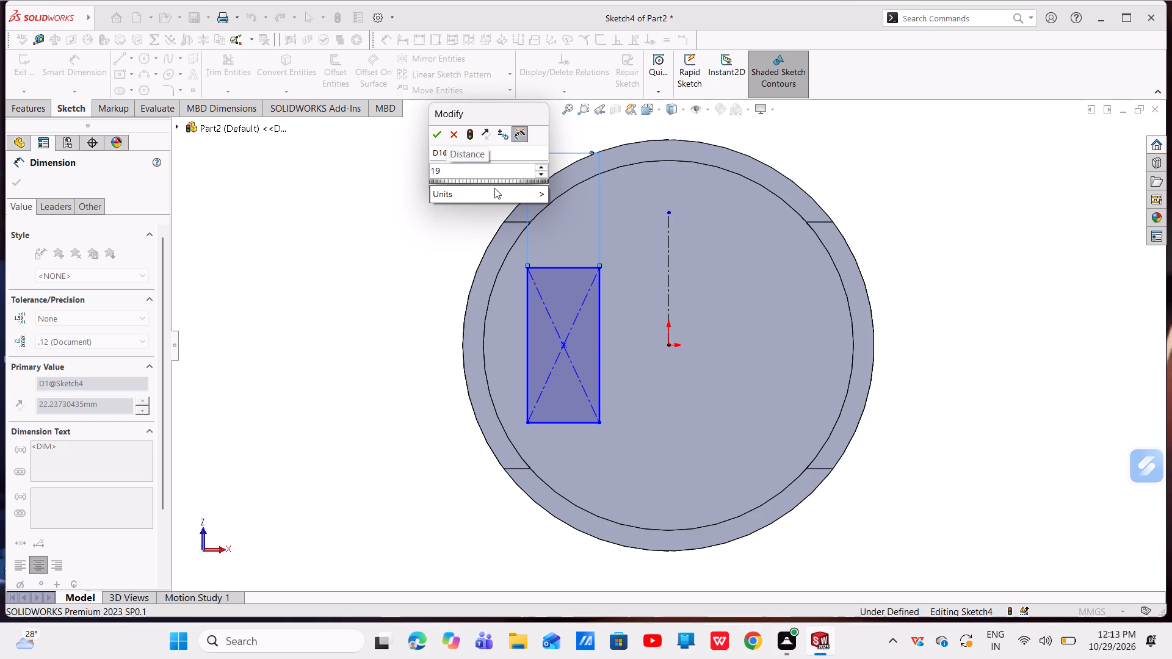
key("Return")
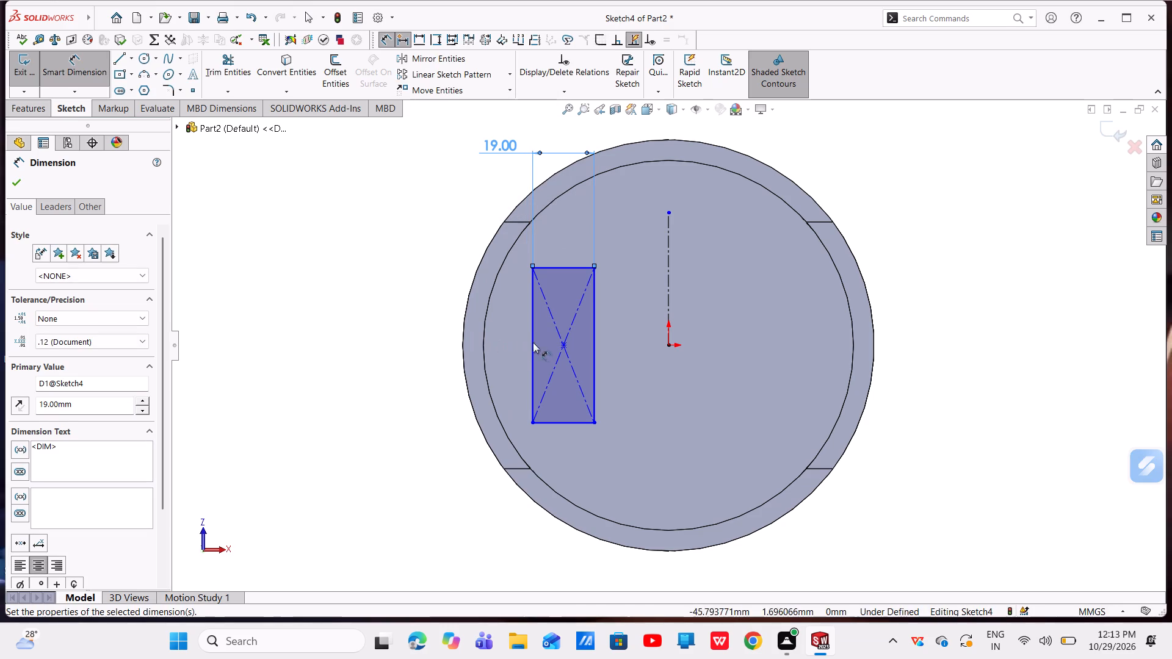
Dimension the rectangle's height and set it to 60.80 mm.
left_click(529, 337)
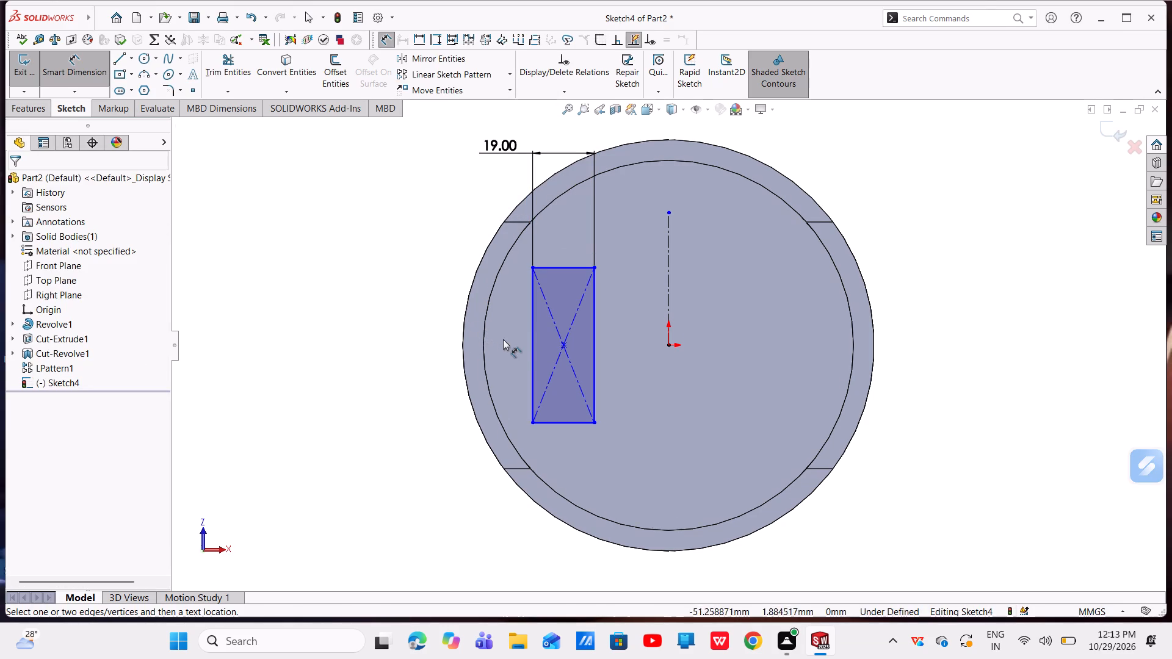
left_click(532, 327)
left_click(409, 316)
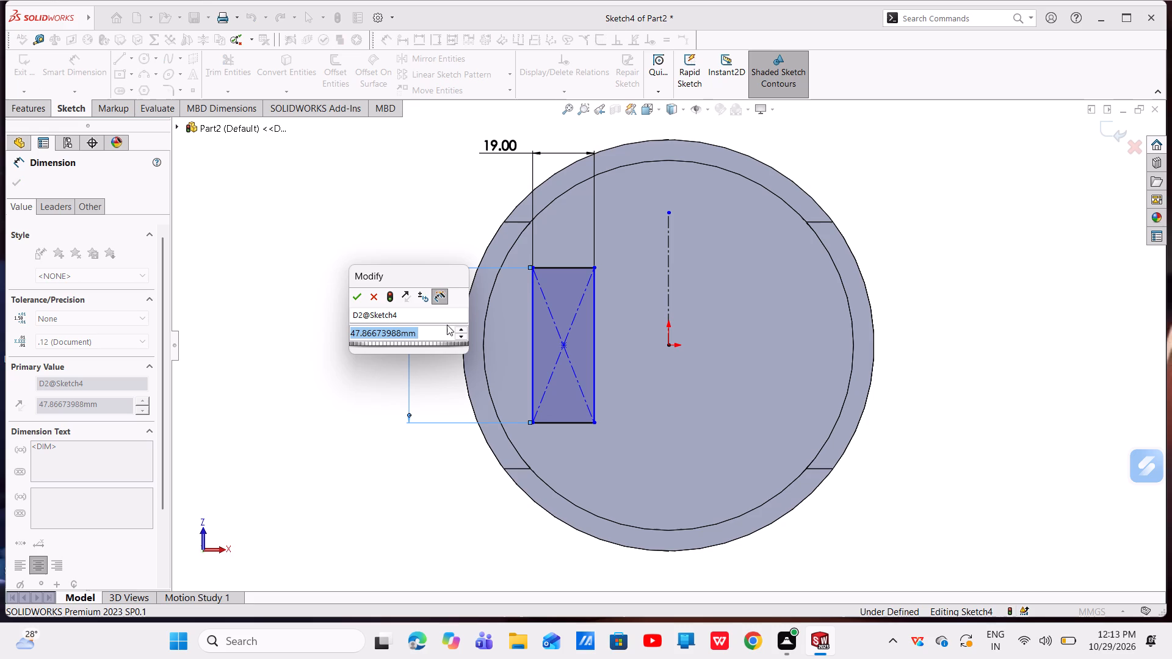
key("BackSpace")
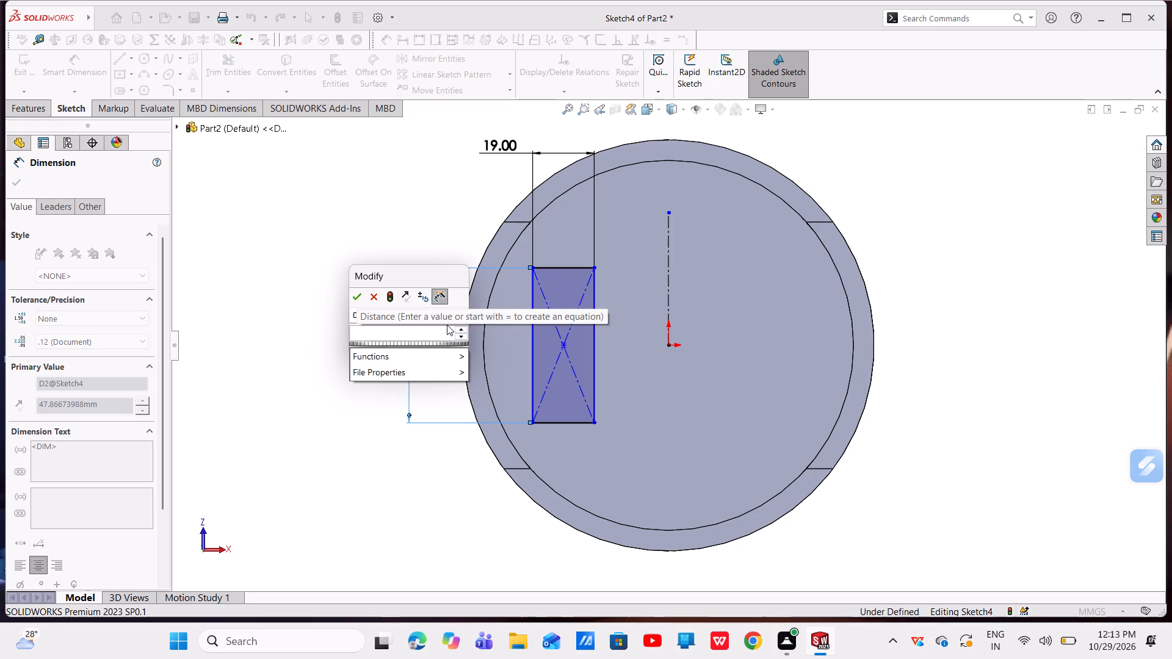
type("60.80")
key("Return")
key("period")
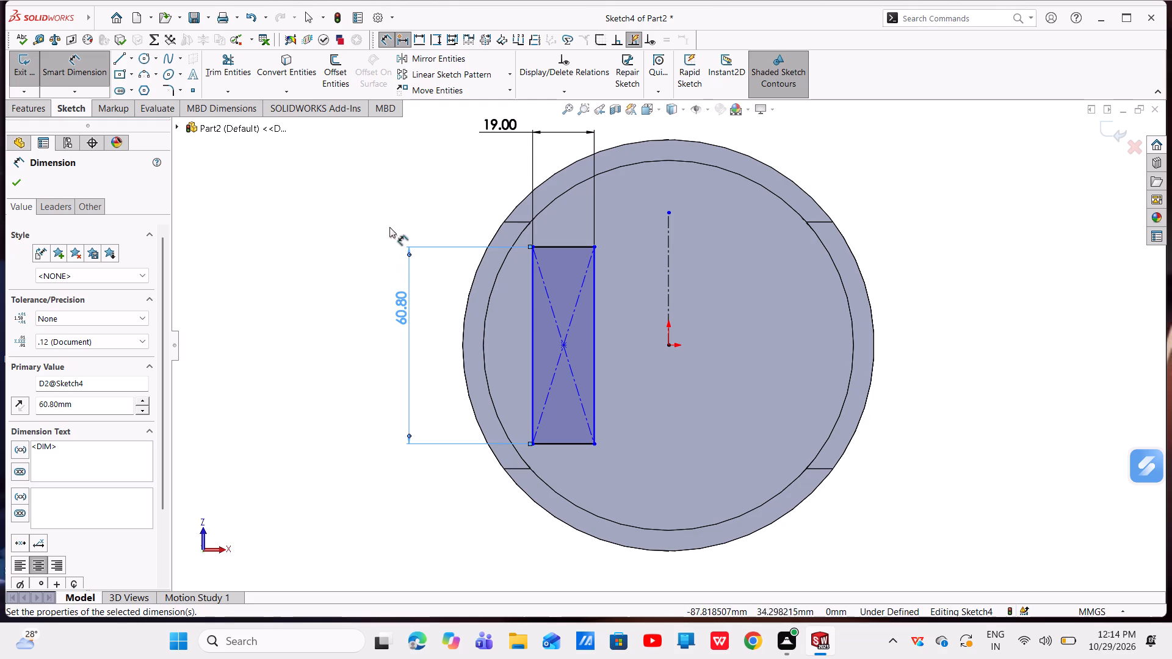
Mirror the rectangle's four sides about the vertical centerline, keeping the original as a copy.
left_click(447, 62)
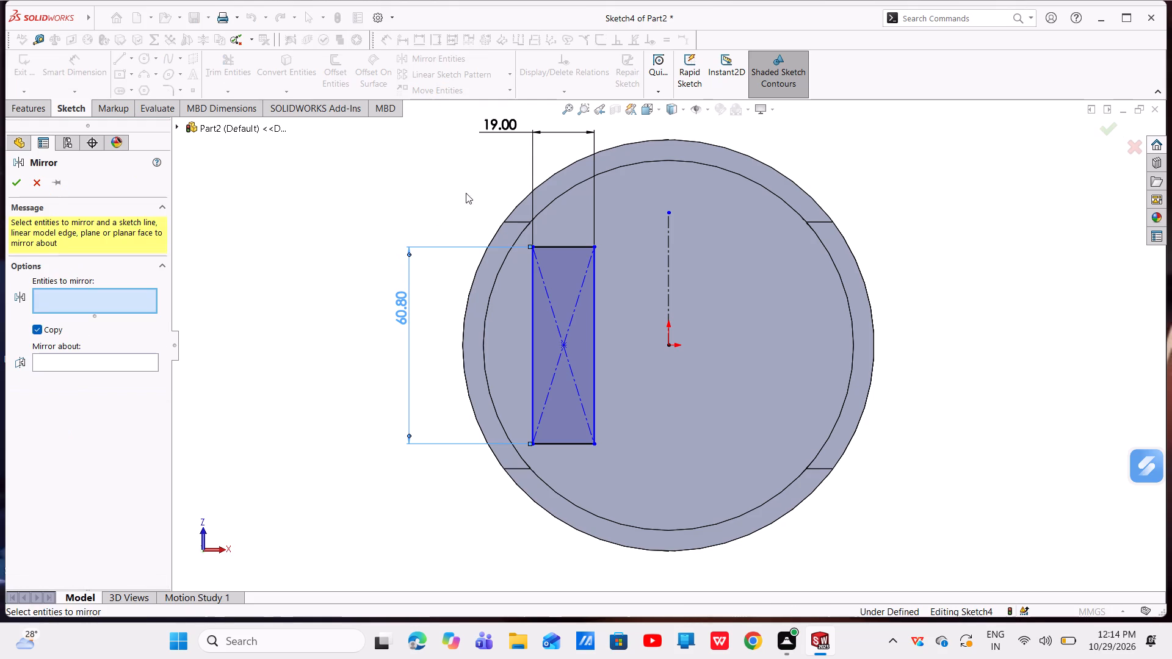
left_click(565, 245)
left_click(594, 304)
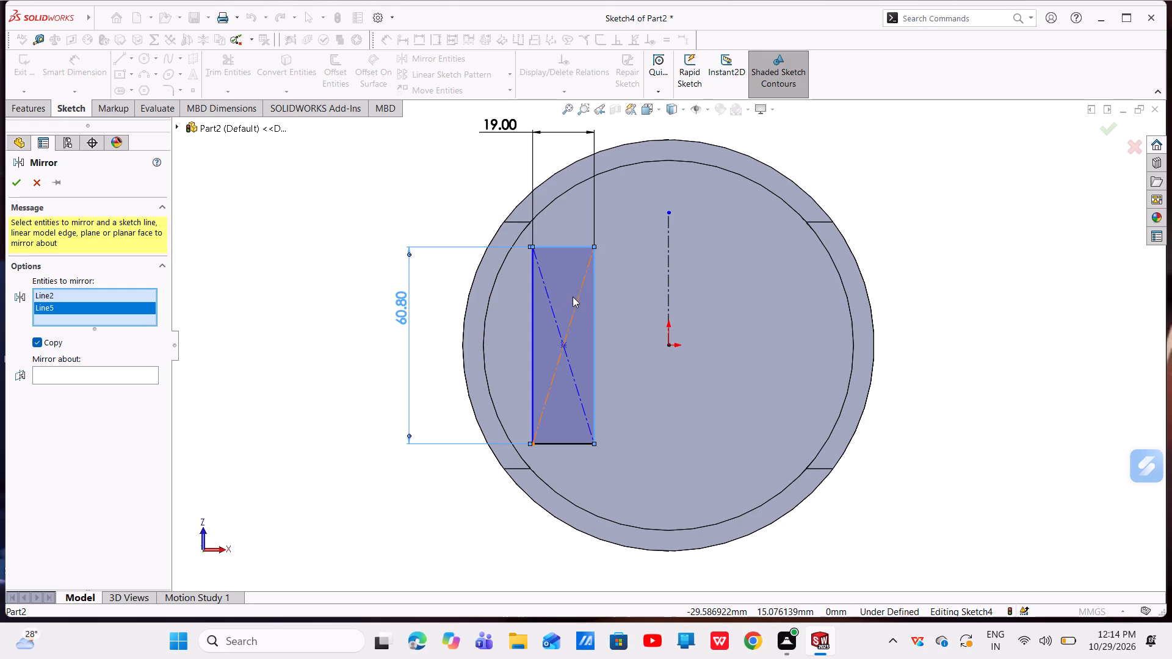
left_click(529, 315)
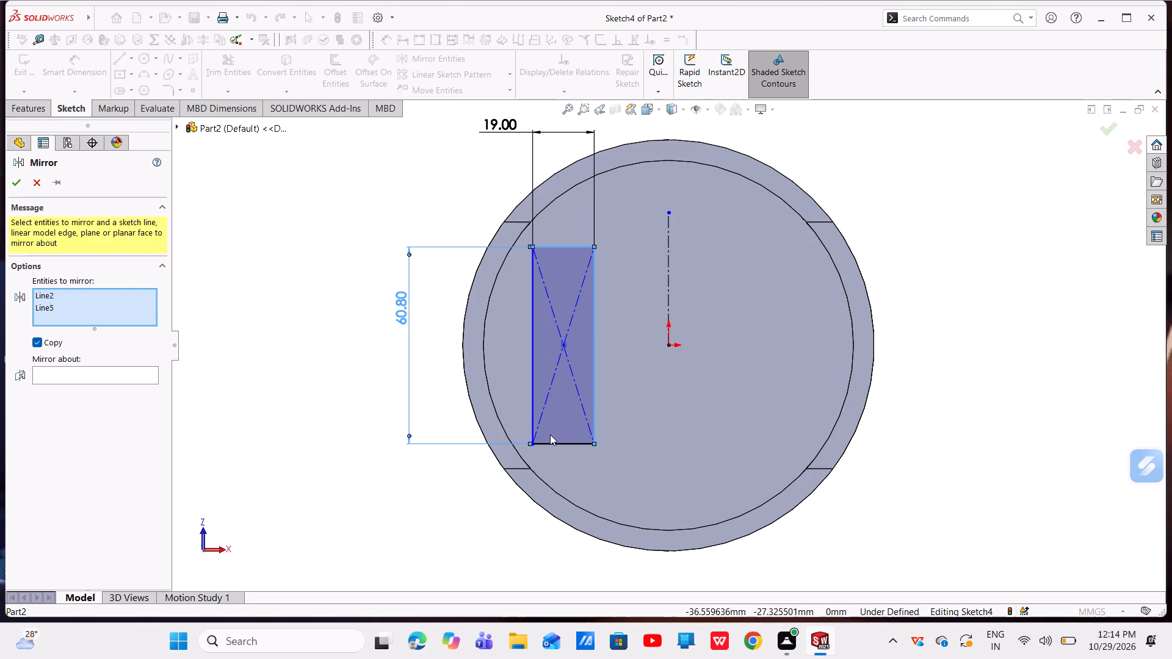
left_click(548, 443)
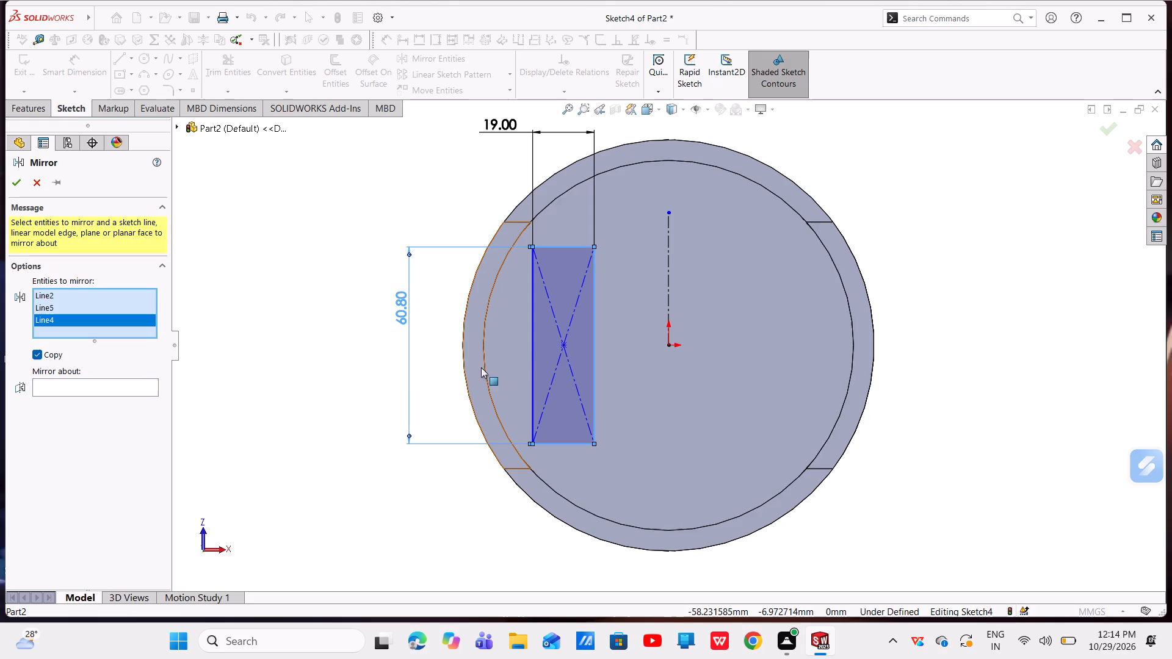
left_click(529, 319)
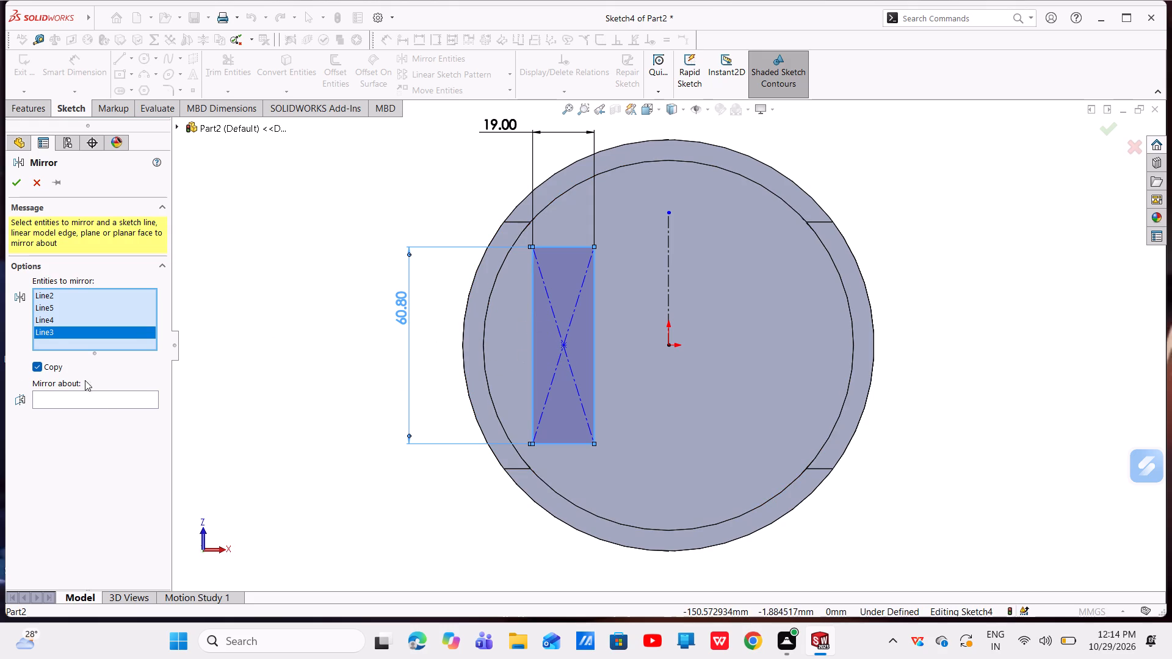
left_click(101, 402)
left_click(671, 258)
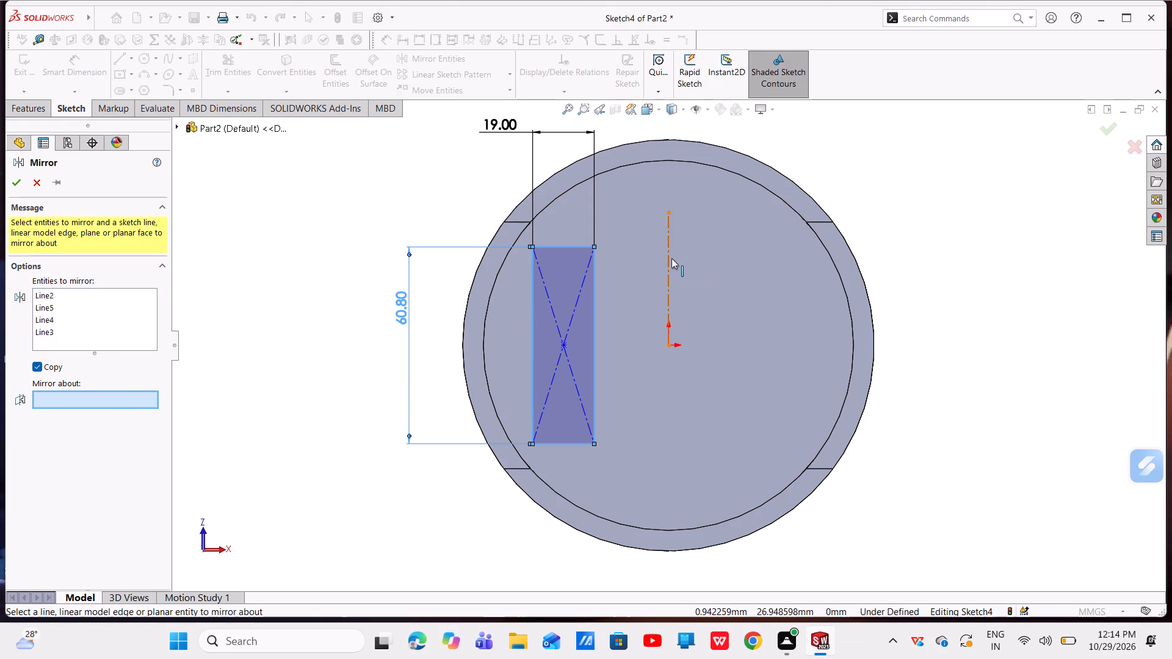
left_click(20, 182)
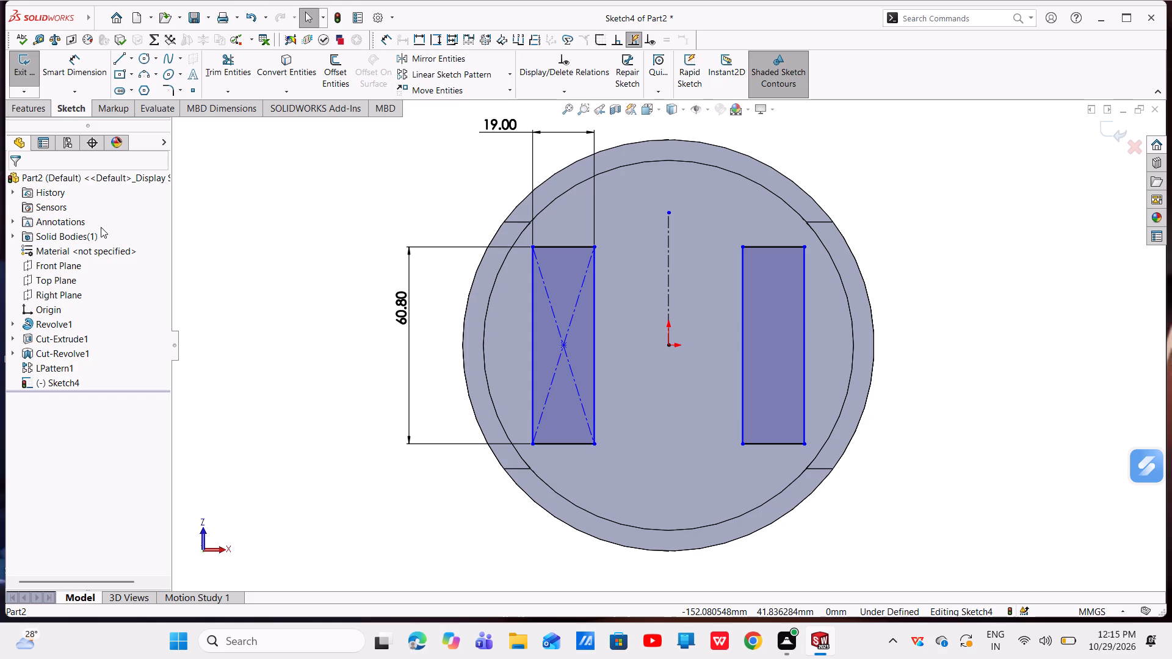
Dimension the gap between the facing inner sides of the two rectangles and set it to 31.76 mm.
left_click(89, 73)
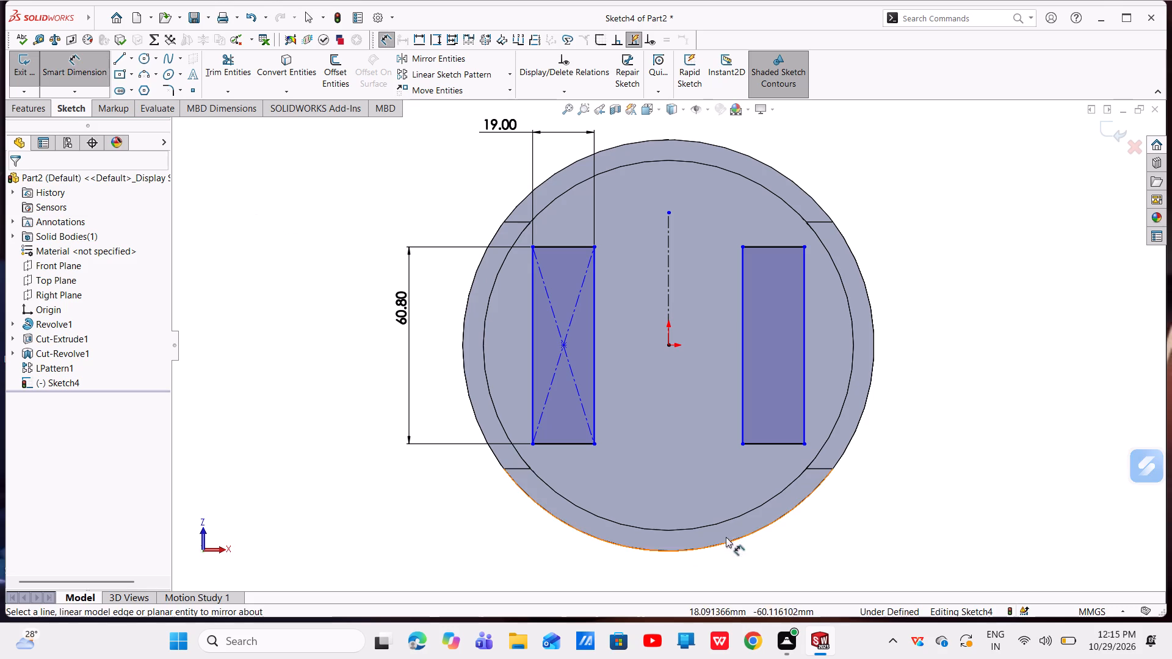
left_click(594, 377)
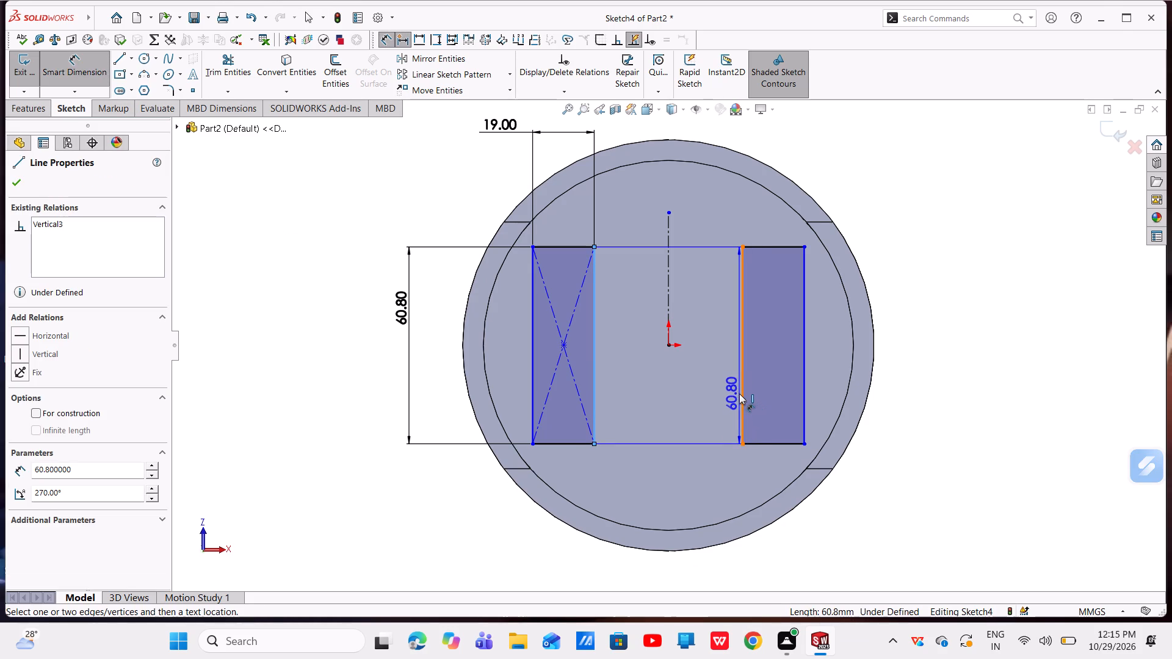
left_click(741, 395)
left_click(649, 506)
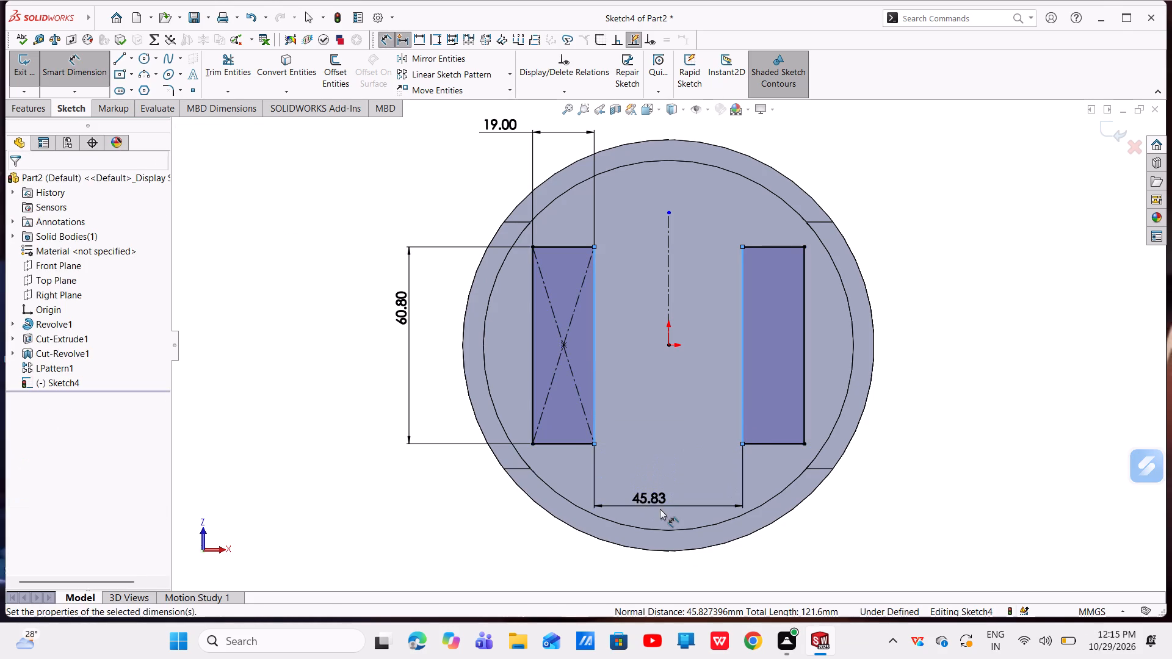
key("BackSpace")
type("31.76")
key("Return")
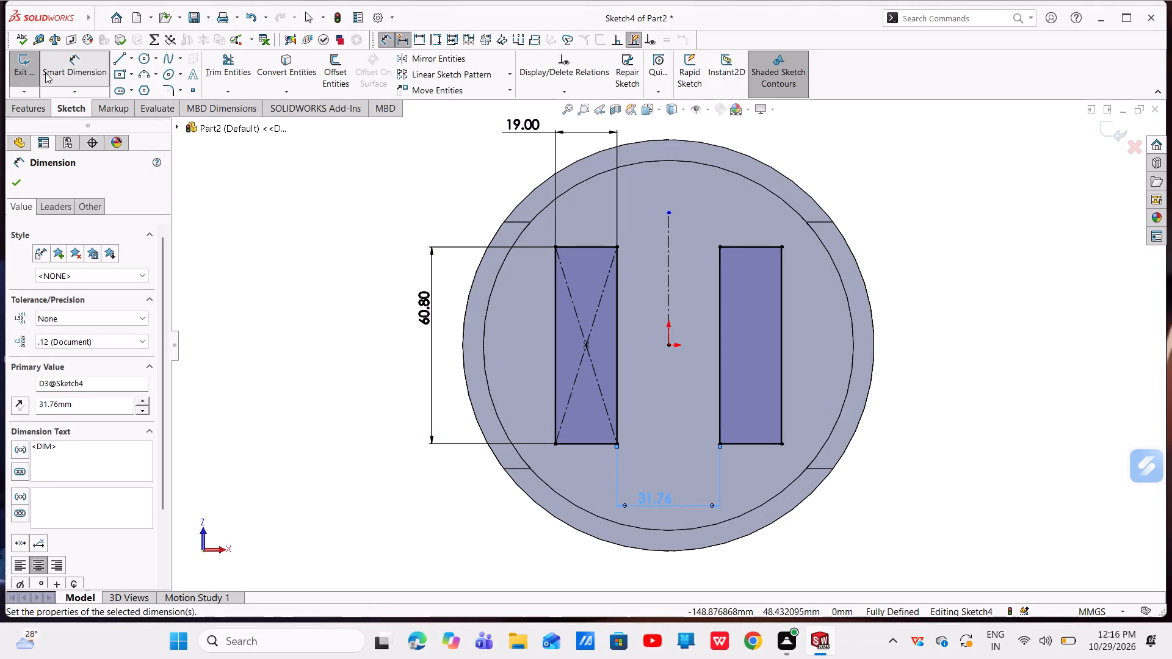
Extrude both rectangles as a blind boss 63.25 mm deep, merged with the piston body.
left_click(26, 115)
left_click(42, 91)
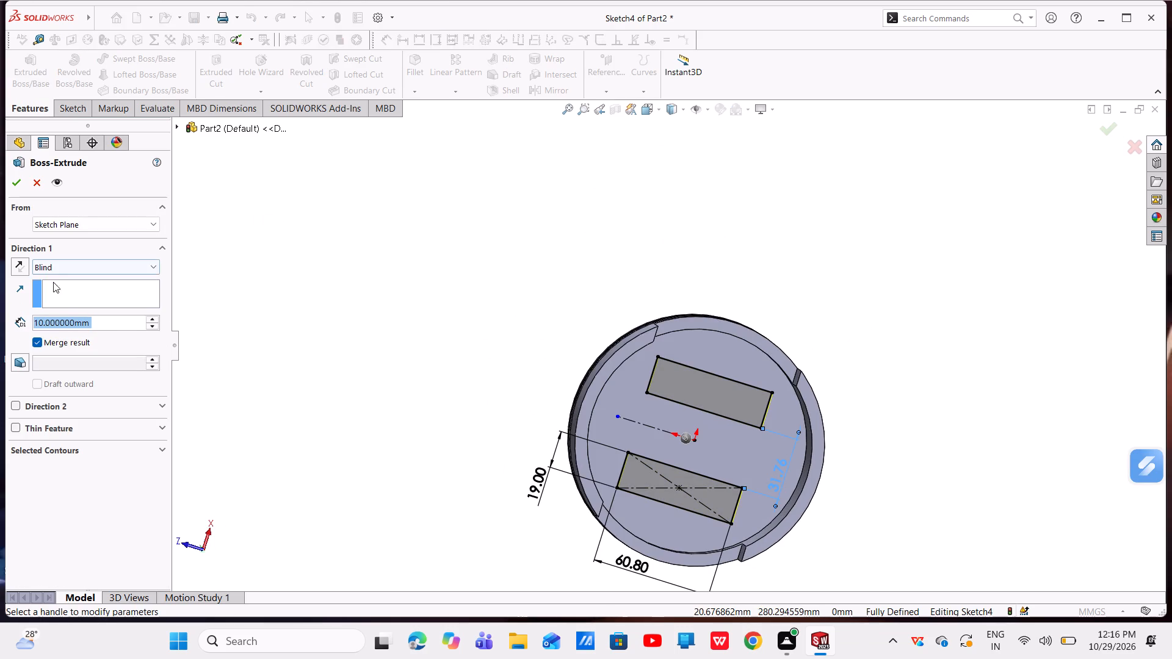
key("BackSpace")
key("6")
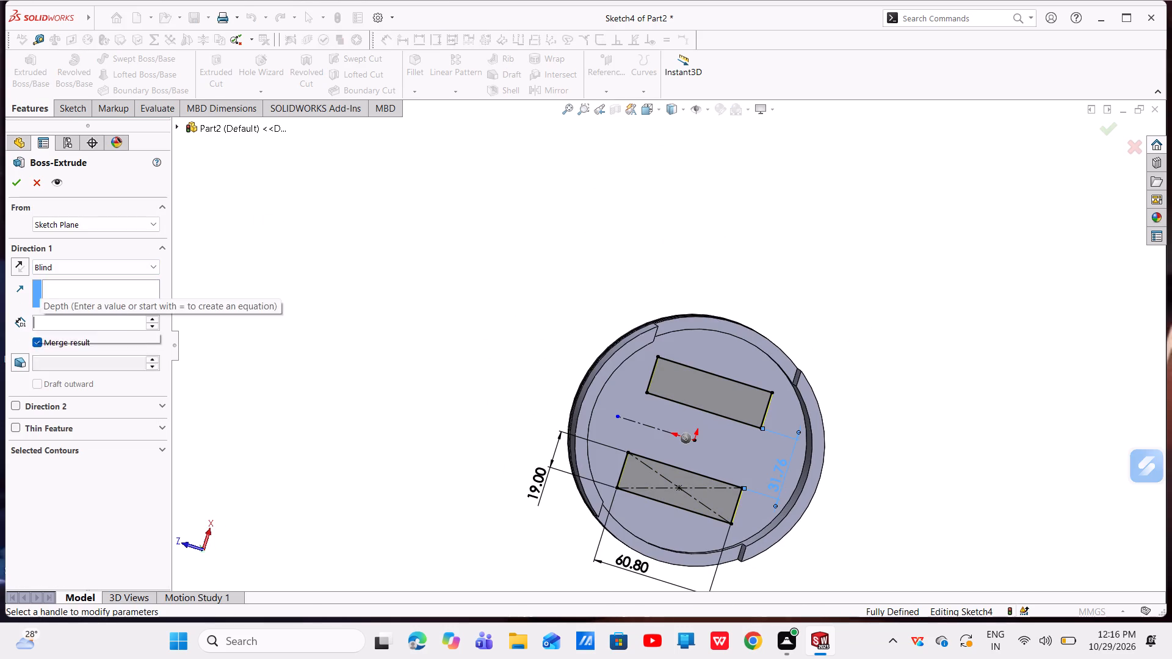
key("3")
key("period")
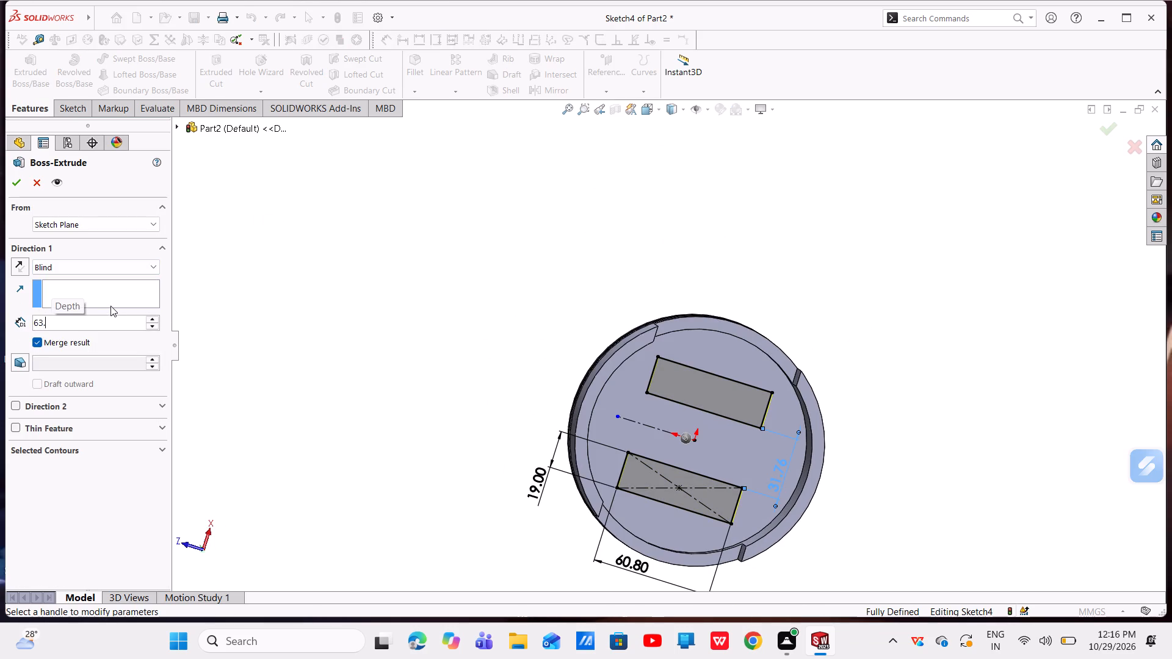
key("5")
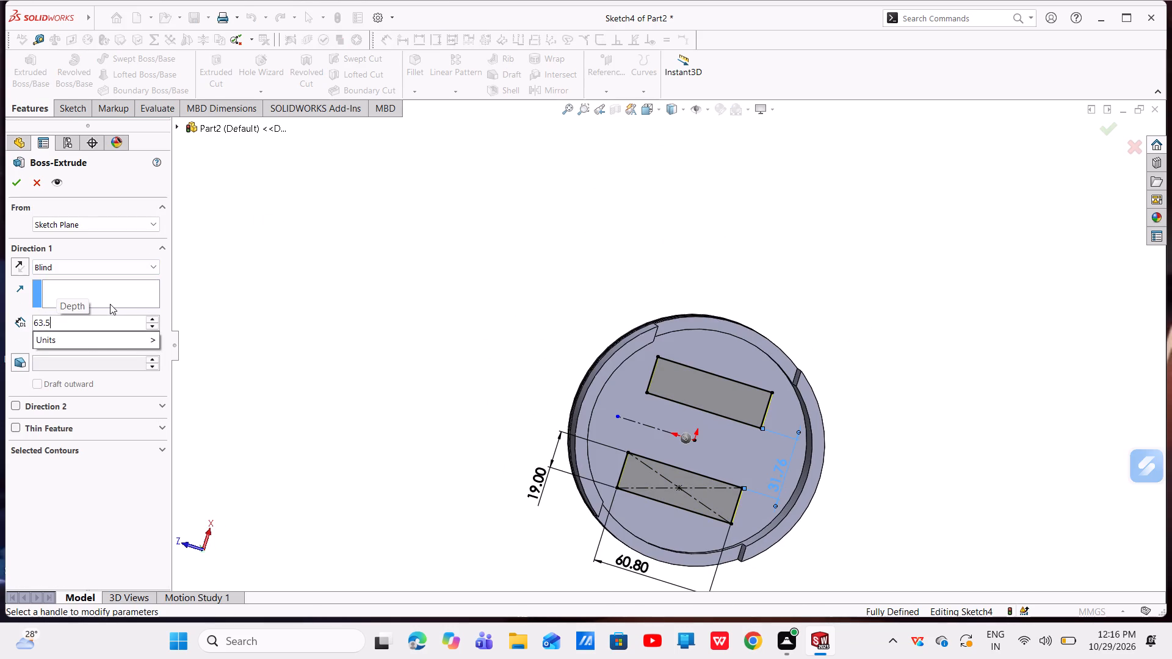
key("BackSpace")
type("25")
key("Return")
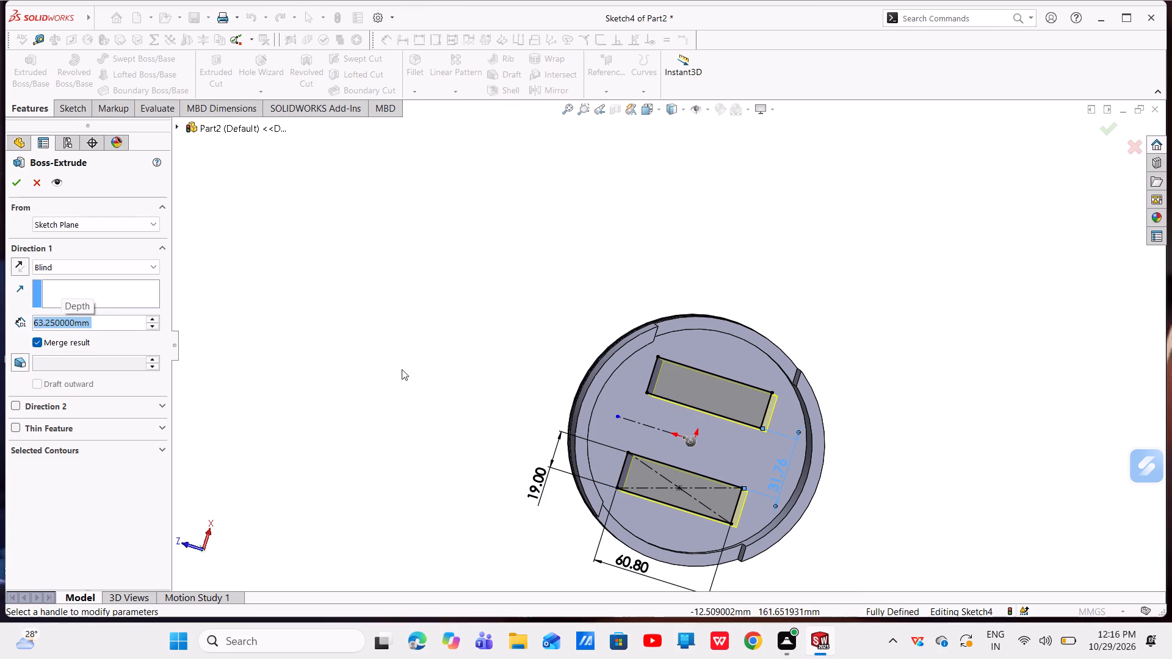
scroll(510, 362, "up", 3)
scroll(576, 367, "up", 1)
middle_click_drag(574, 367, 518, 197)
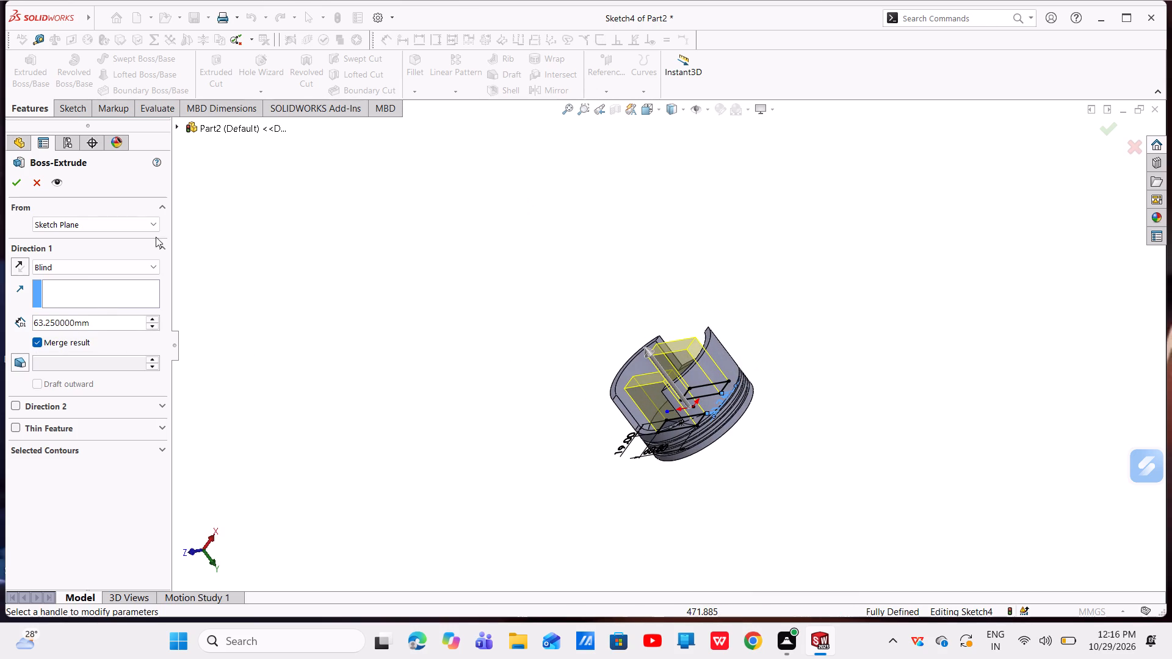
left_click(17, 186)
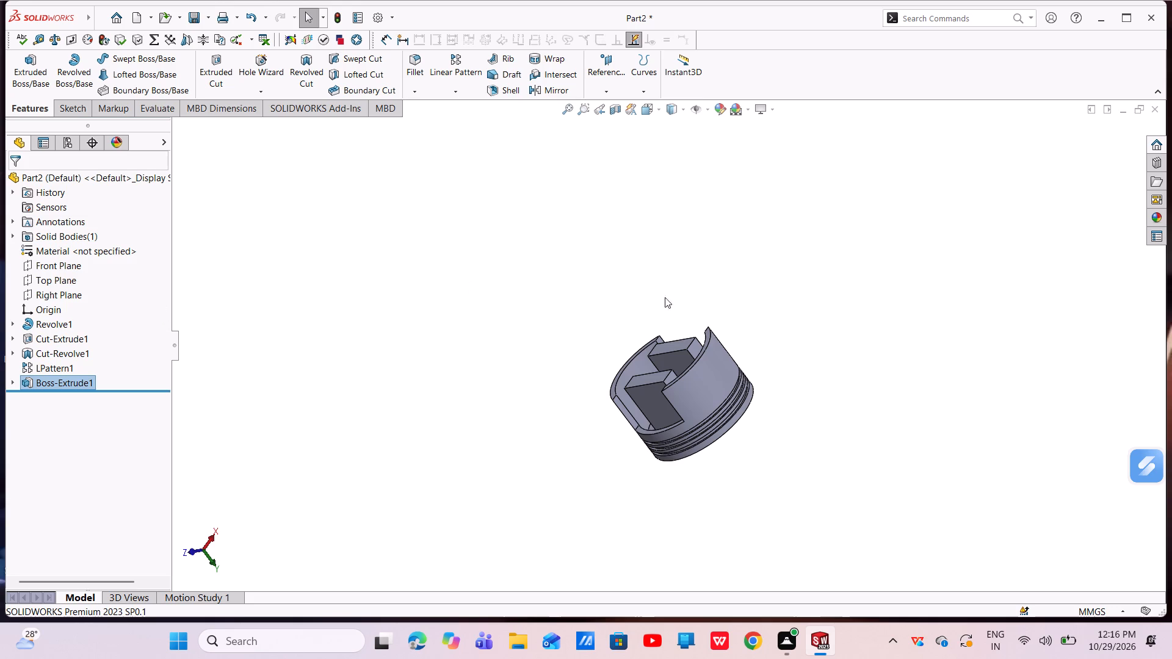
Start a sketch on the large outward-facing flat side of one of the extruded rectangular bosses.
scroll(701, 392, "down", 3)
scroll(661, 340, "up", 3)
middle_click_drag(627, 327, 685, 370)
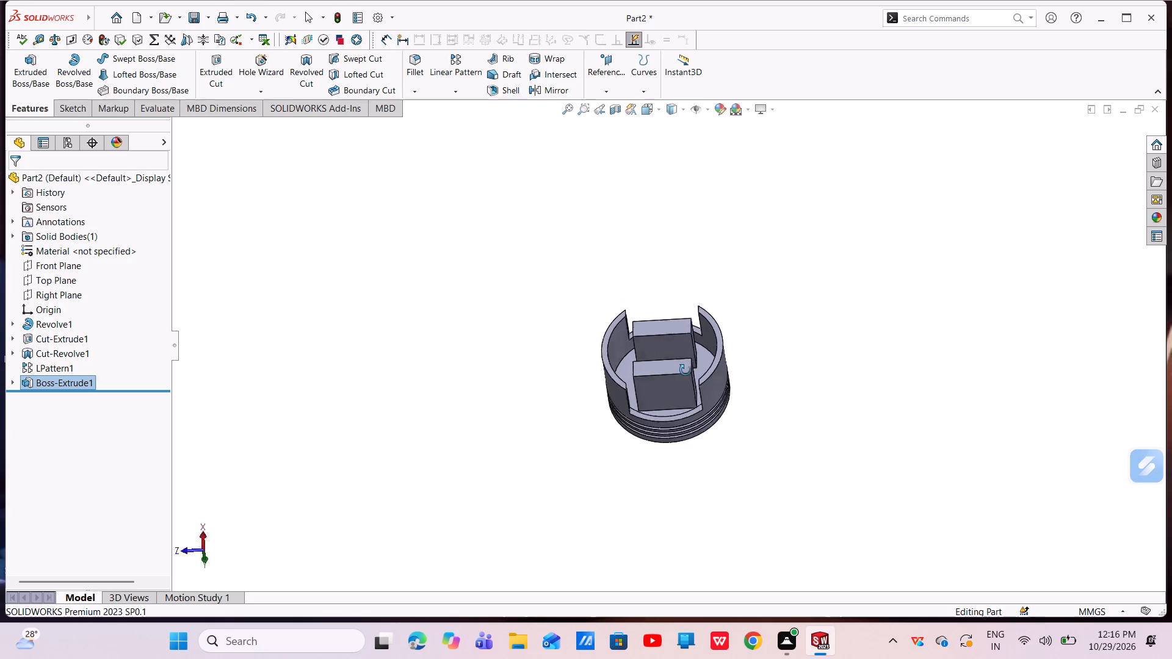
middle_click_drag(685, 370, 688, 382)
scroll(684, 354, "down", 5)
scroll(683, 353, "up", 4)
middle_click_drag(672, 350, 677, 402)
scroll(673, 334, "up", 3)
middle_click_drag(672, 333, 601, 477)
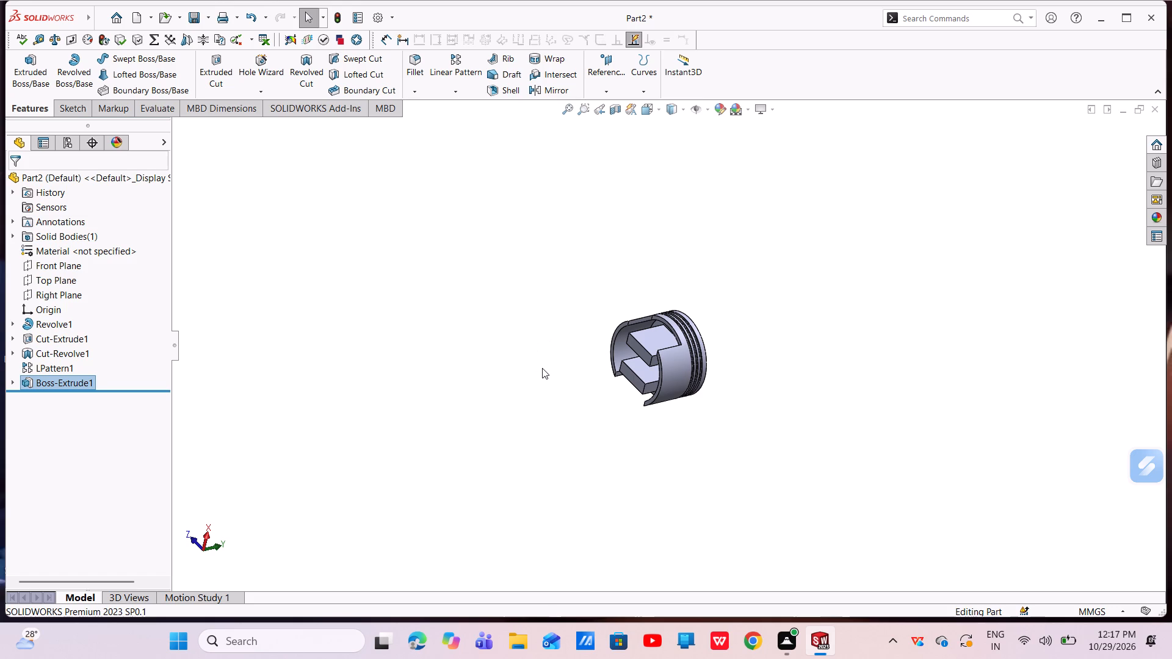
scroll(659, 338, "down", 4)
left_click(645, 349)
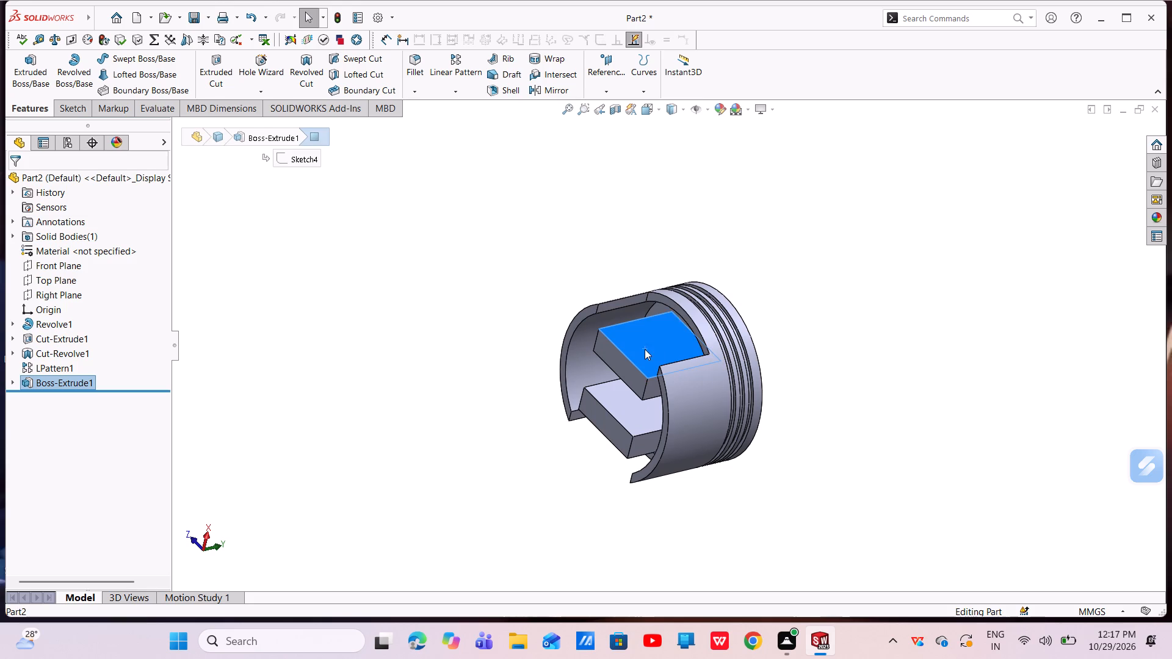
left_click(700, 319)
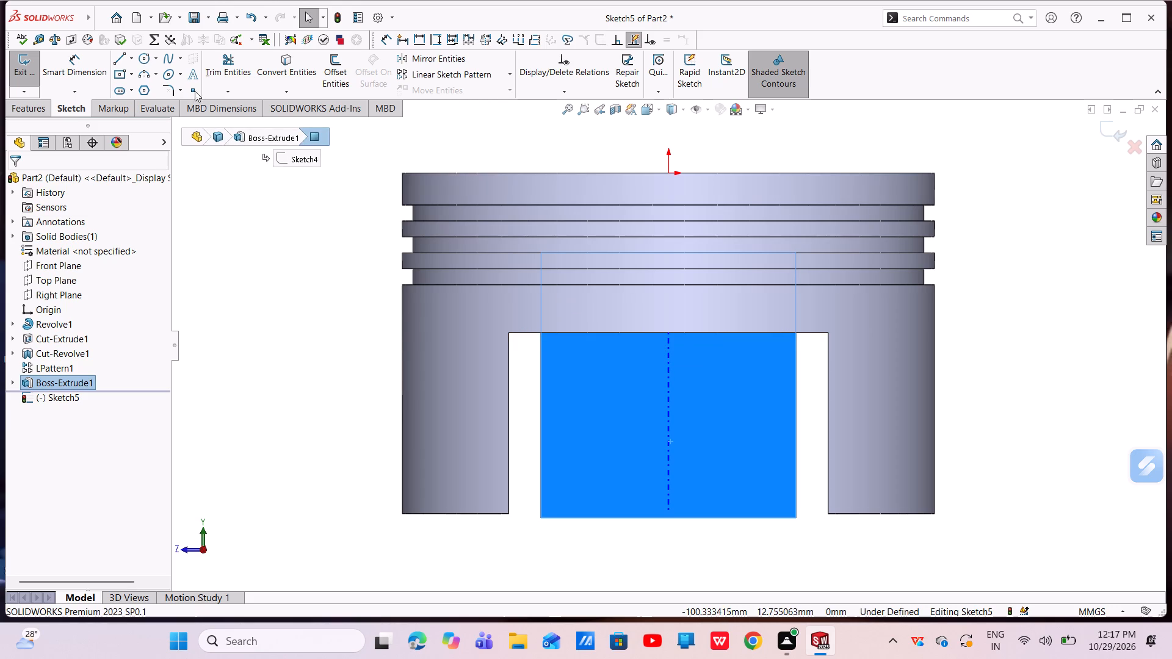
Sketch a circle about 26 mm in diameter, centered on the vertical centerline about 65 mm below the origin.
left_click(142, 60)
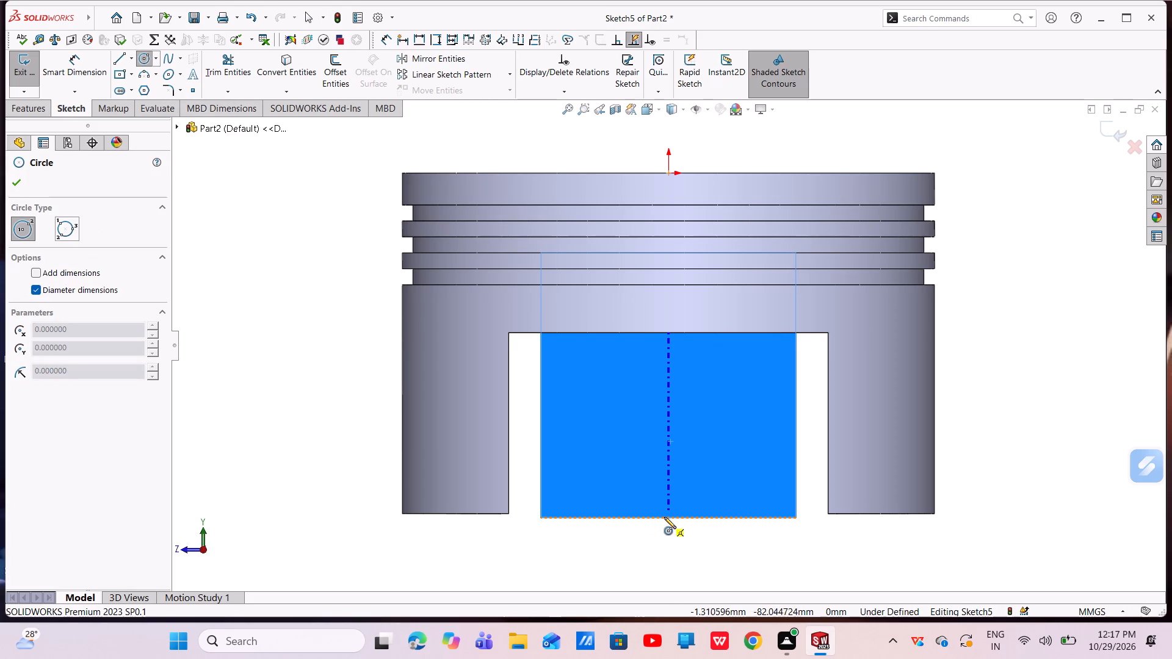
left_click(668, 447)
left_click(716, 474)
right_click(716, 474)
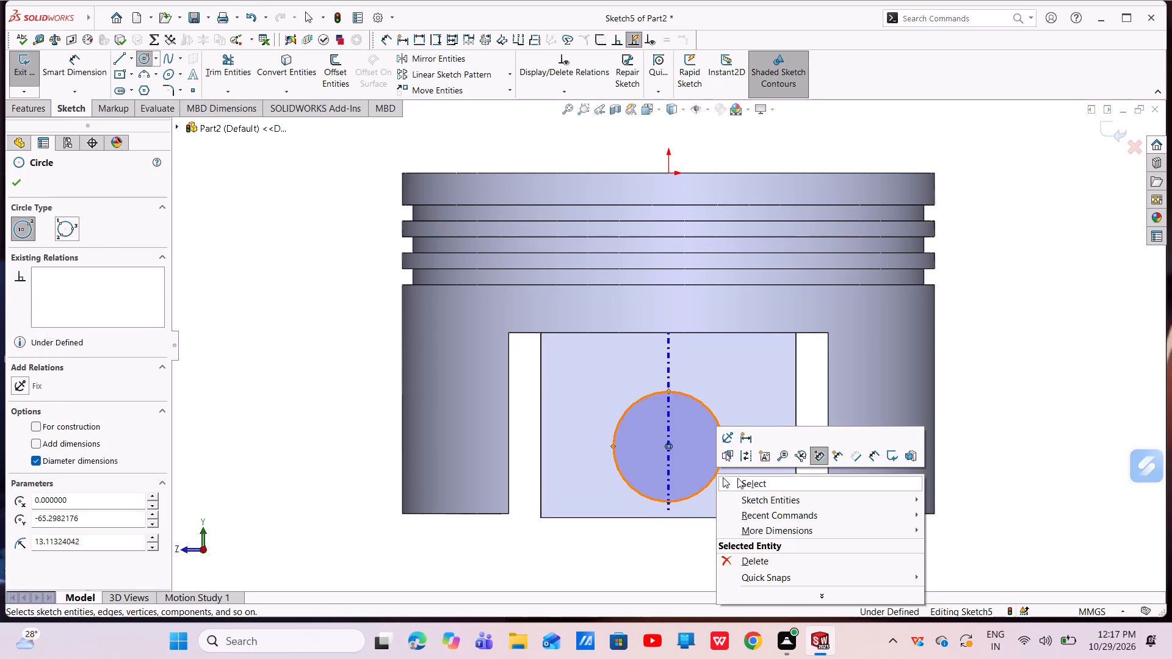
left_click(740, 482)
Dimension the circle's diameter and set it to 25.4 mm.
left_click(71, 62)
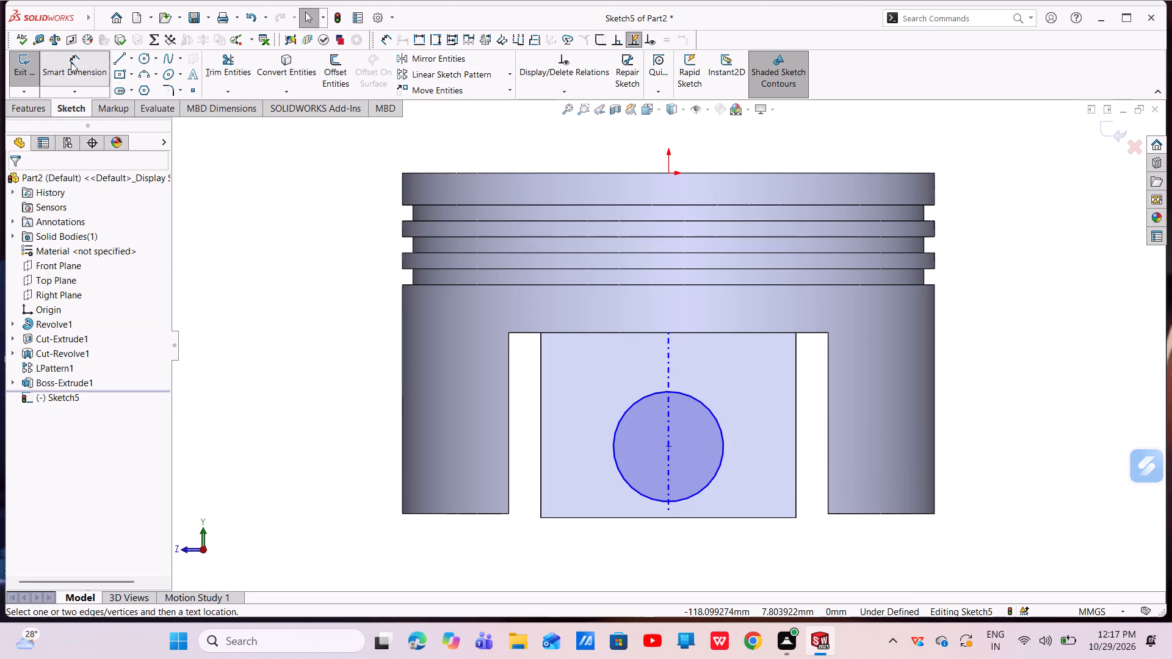
left_click(613, 450)
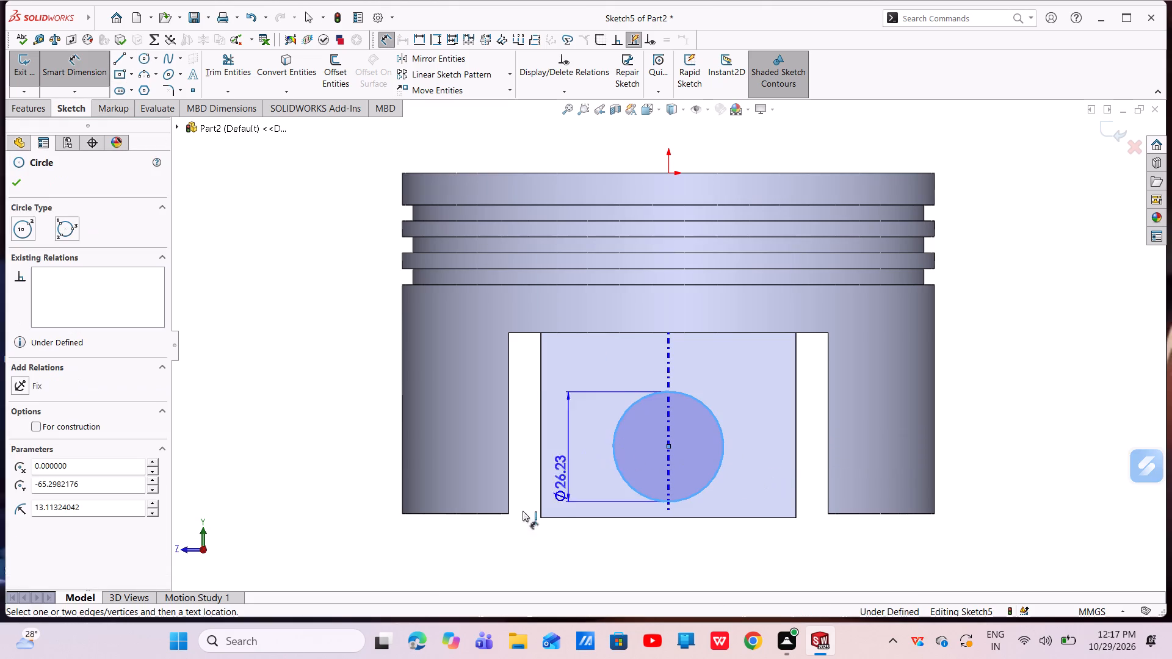
left_click(405, 587)
key("BackSpace")
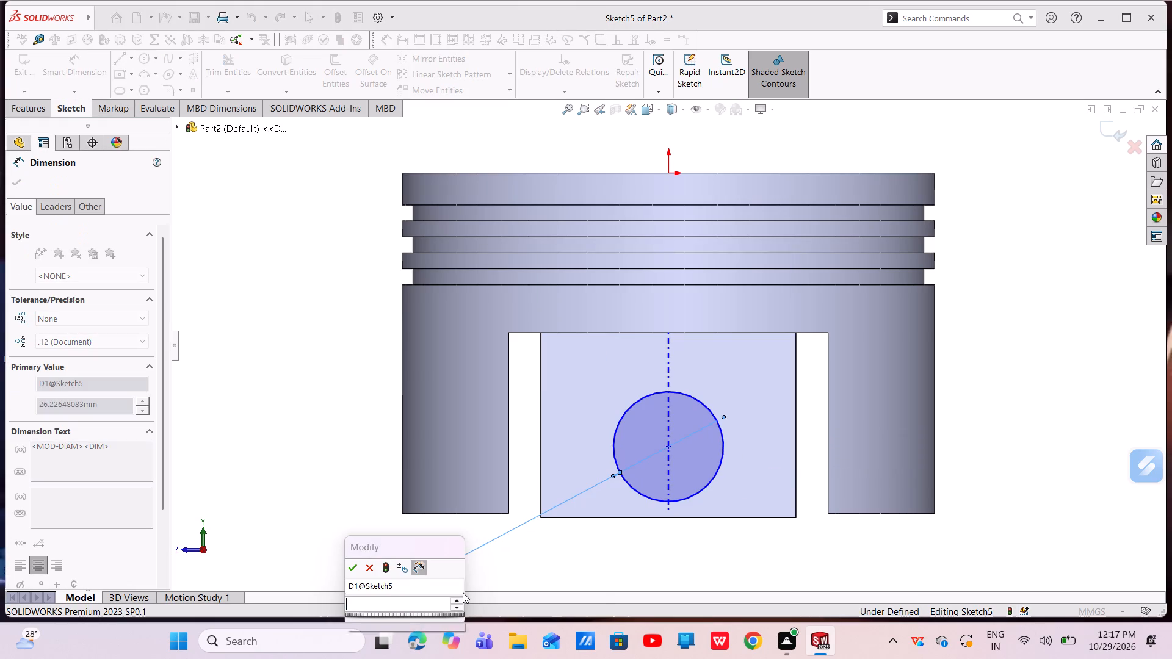
key("5")
key("BackSpace")
type("25.4")
key("Return")
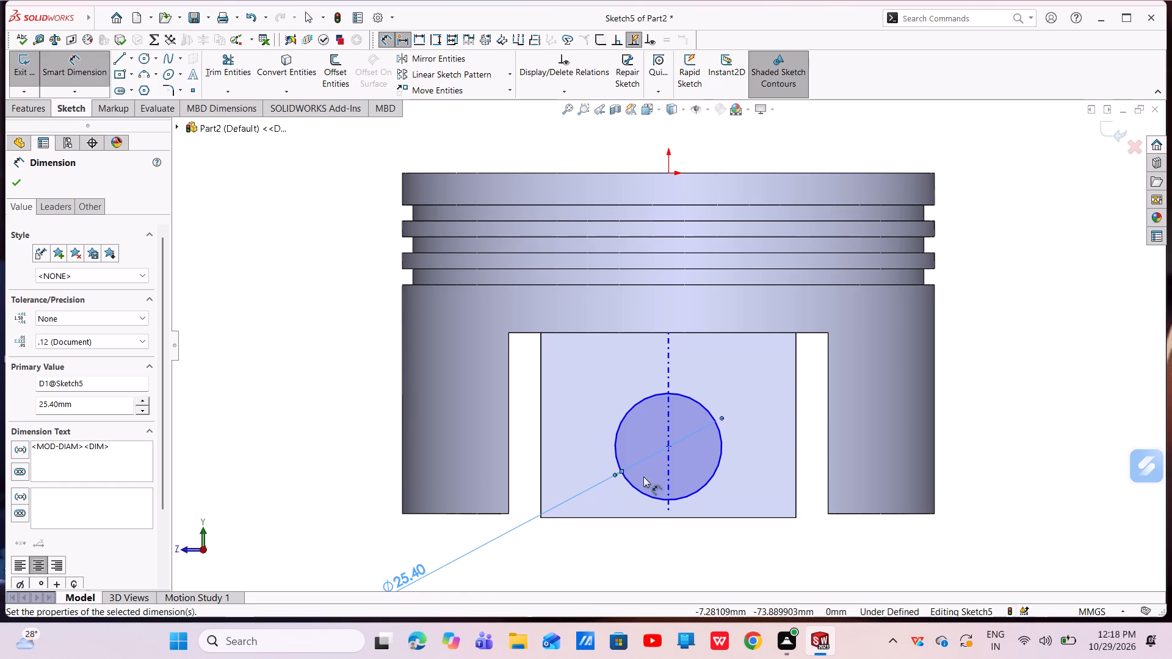
Dimension the distance from the circle's center to the boss's bottom edge and set it to 25.4 mm.
left_click(667, 447)
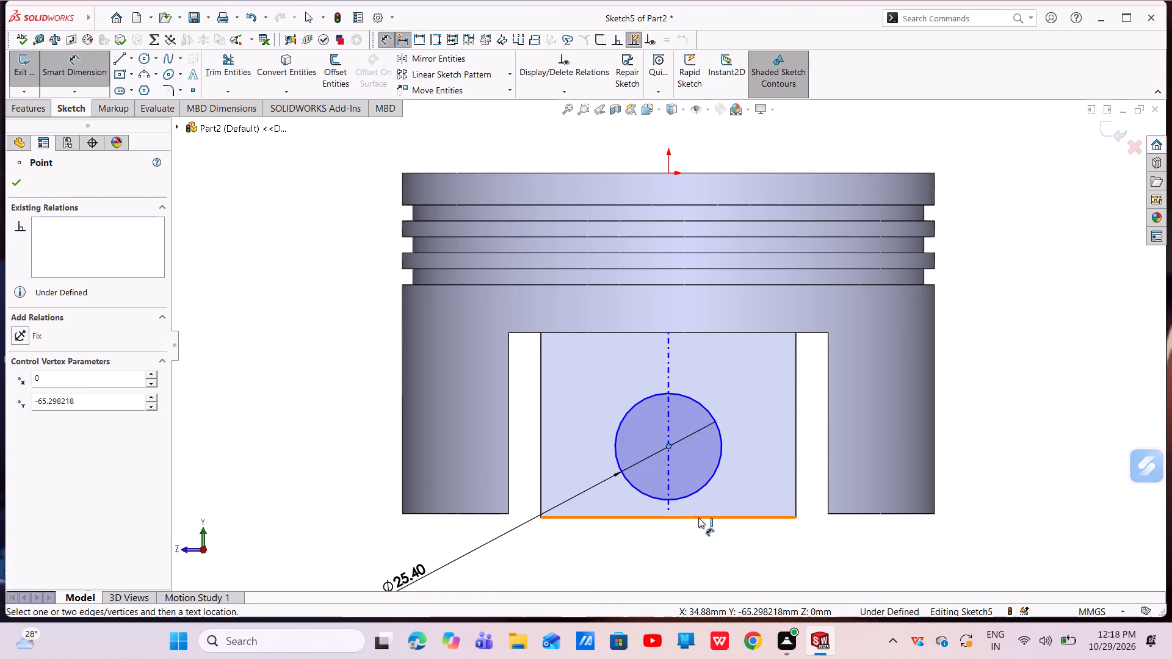
left_click(698, 517)
left_click(985, 489)
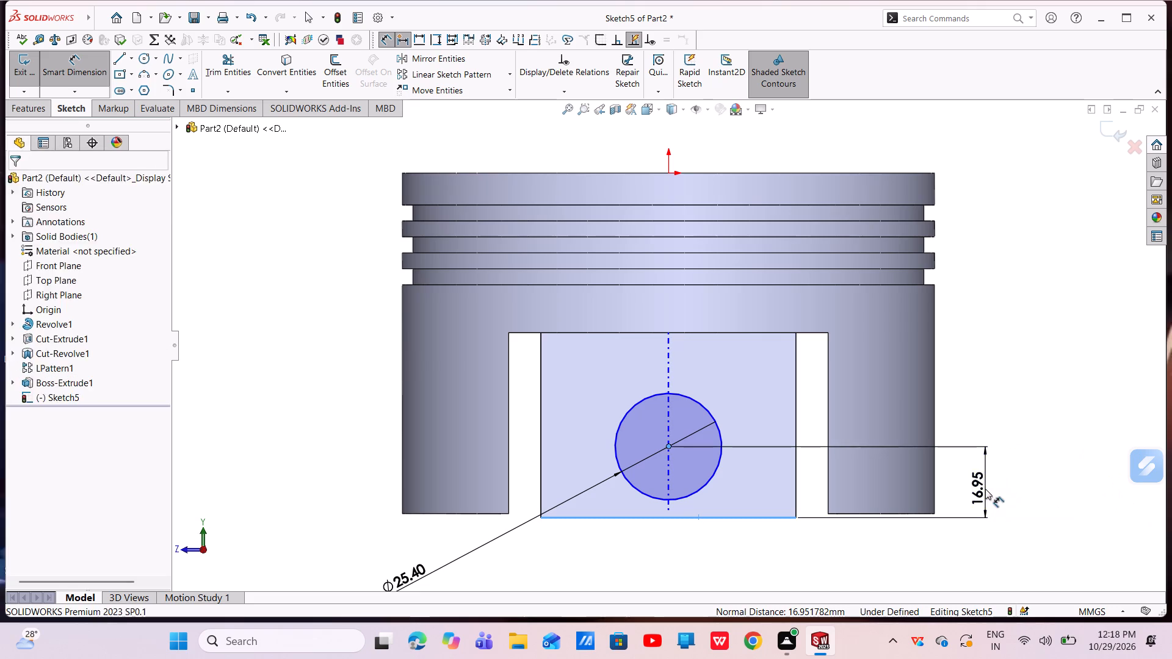
key("BackSpace")
type("25.4")
key("Return")
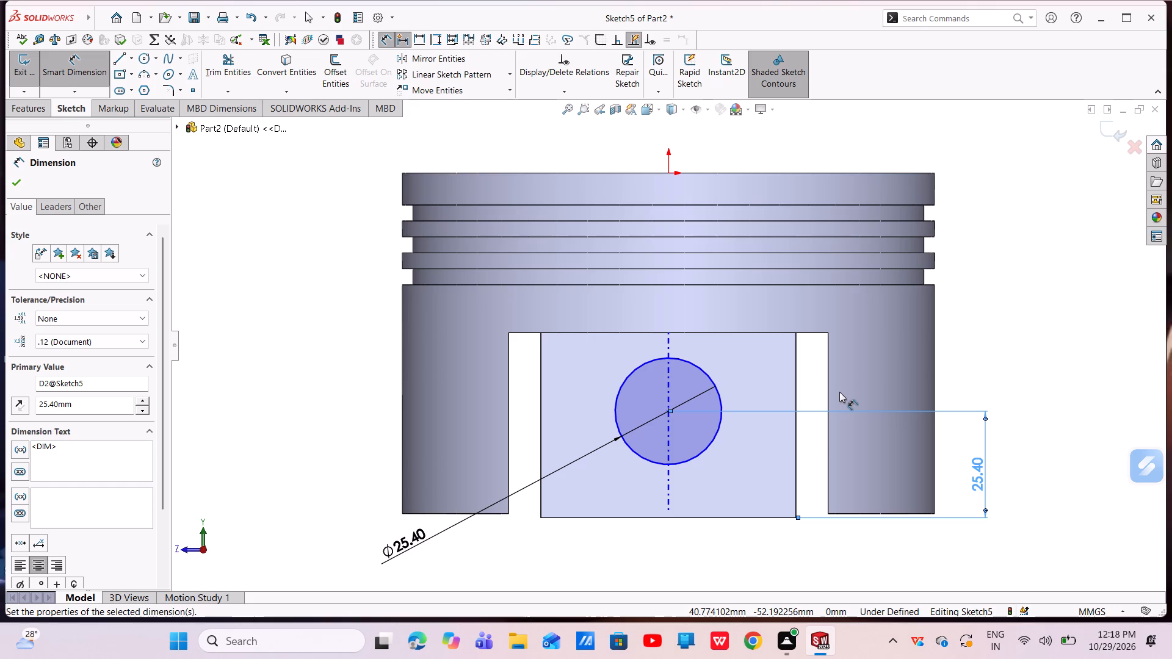
key("Escape")
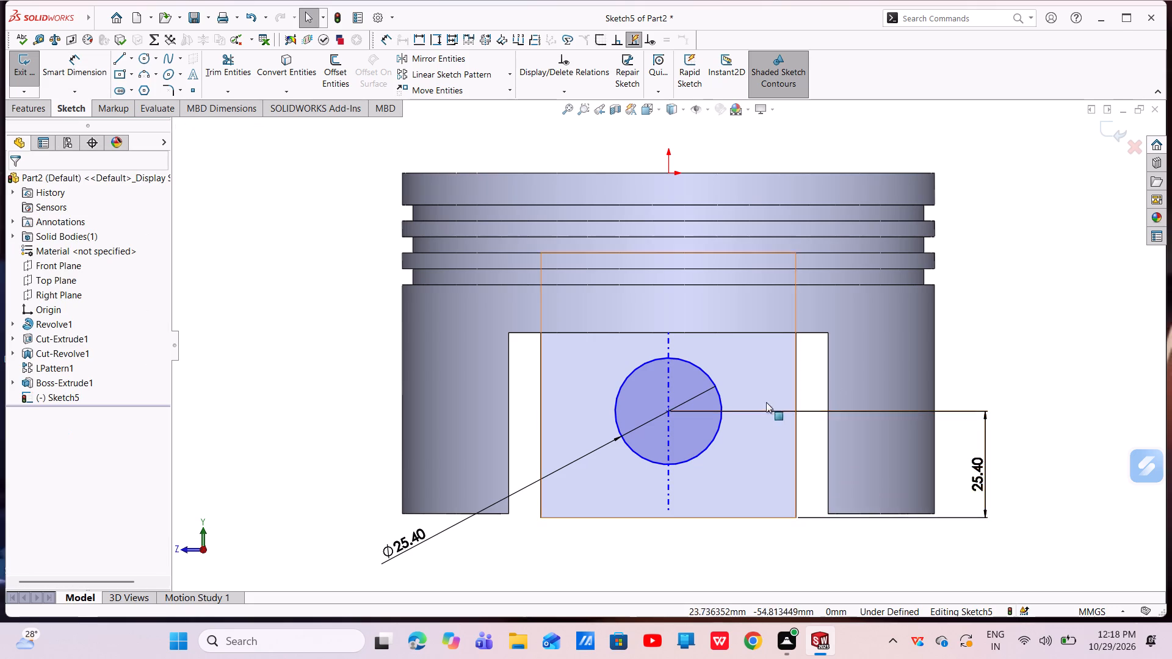
Add a vertical relation between the circle's center and the origin.
left_click(668, 412)
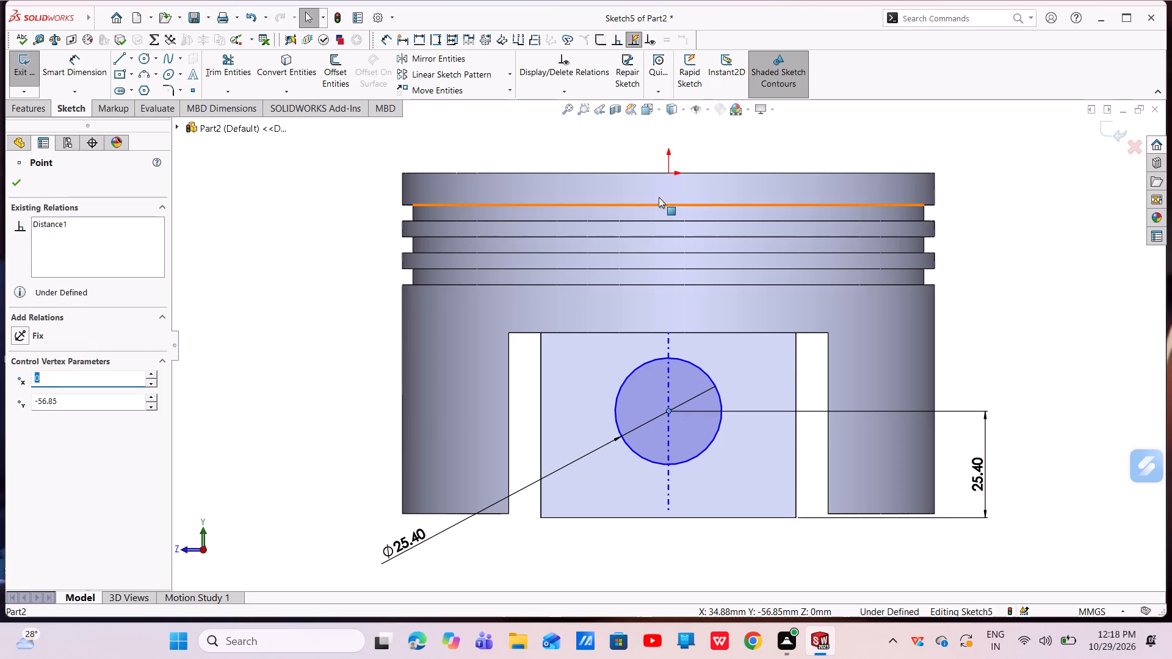
left_click(667, 173, "ctrl")
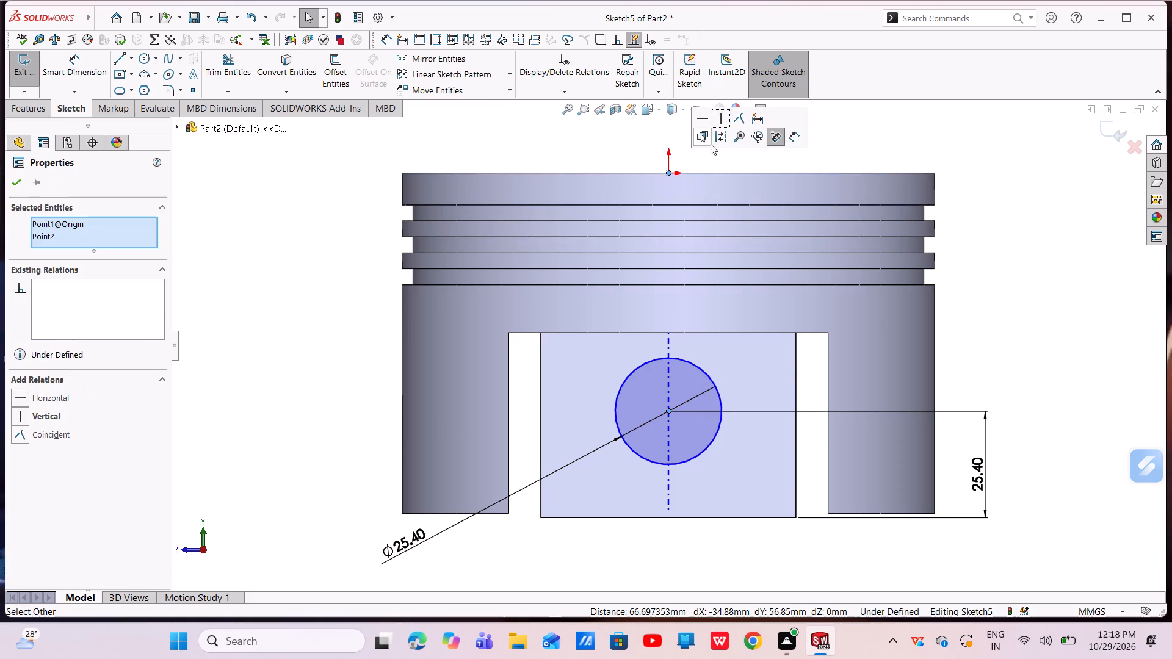
left_click(720, 121)
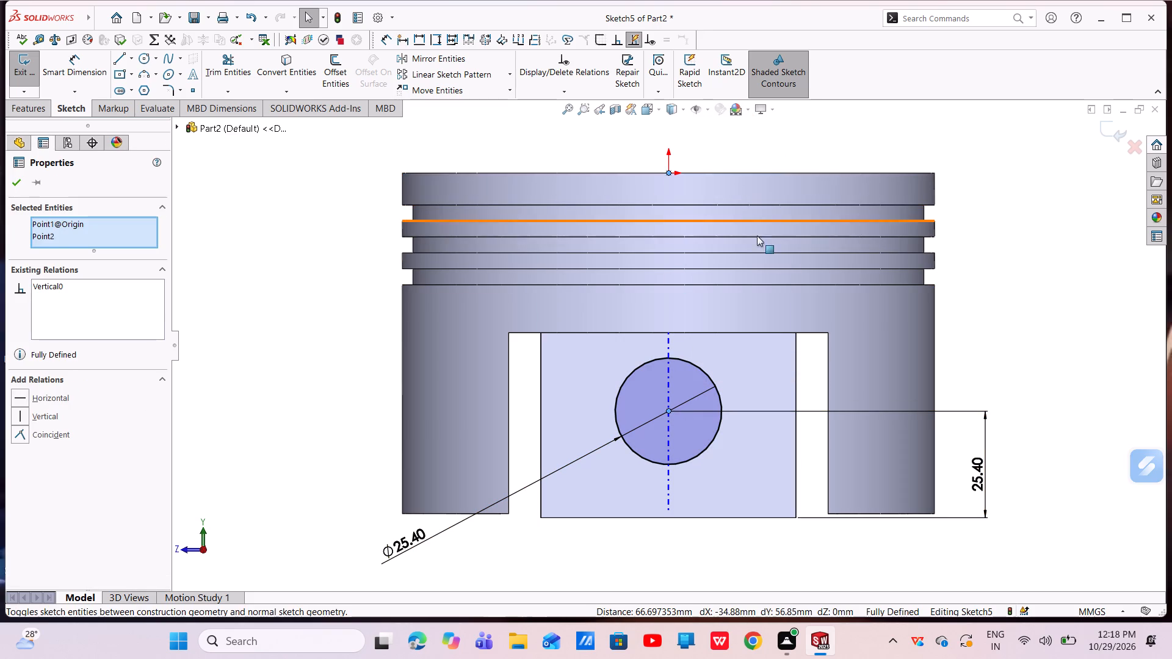
key("Escape")
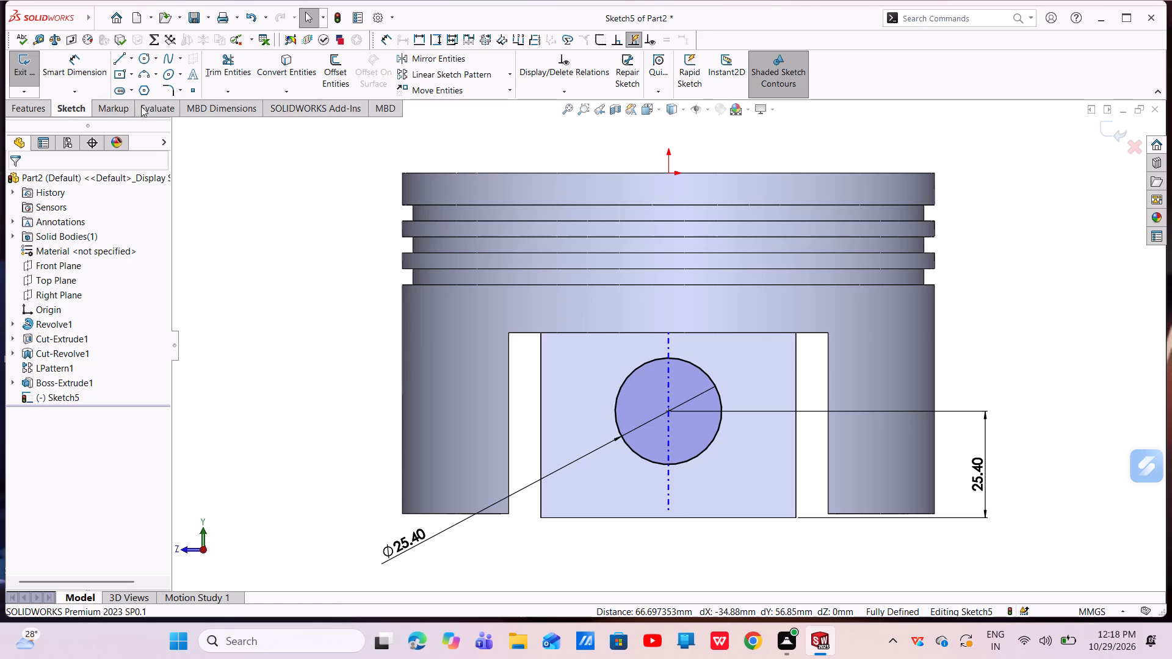
Cut-extrude the circle with the Through All - Both end condition to make the pin hole through both bosses.
left_click(20, 109)
left_click(210, 62)
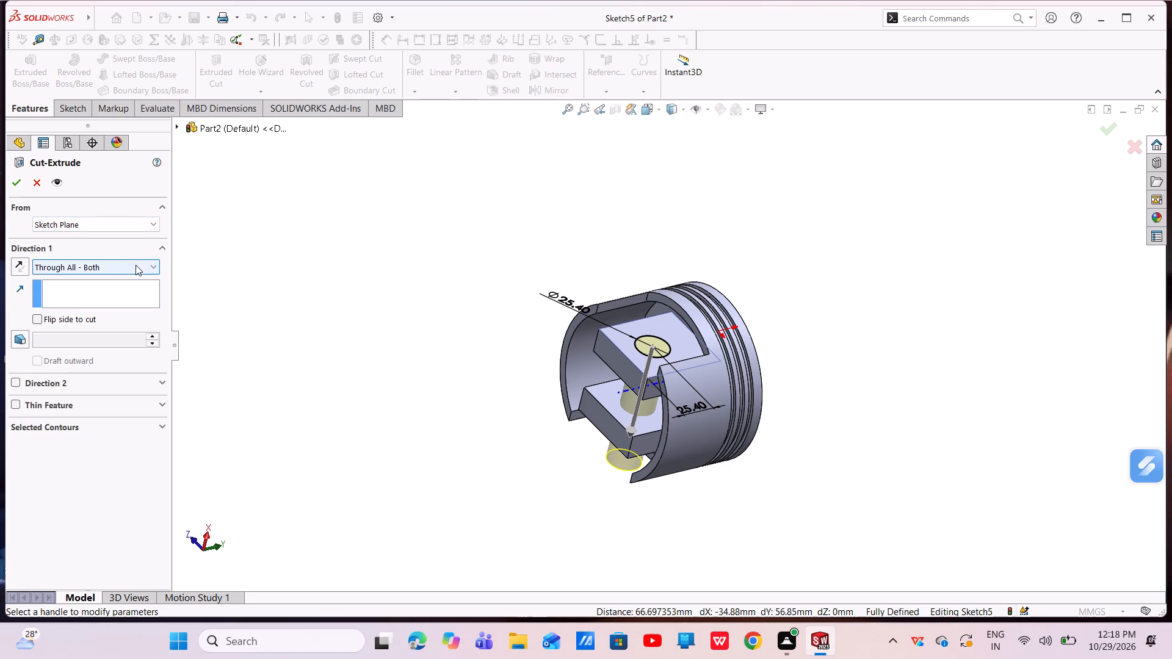
left_click(10, 186)
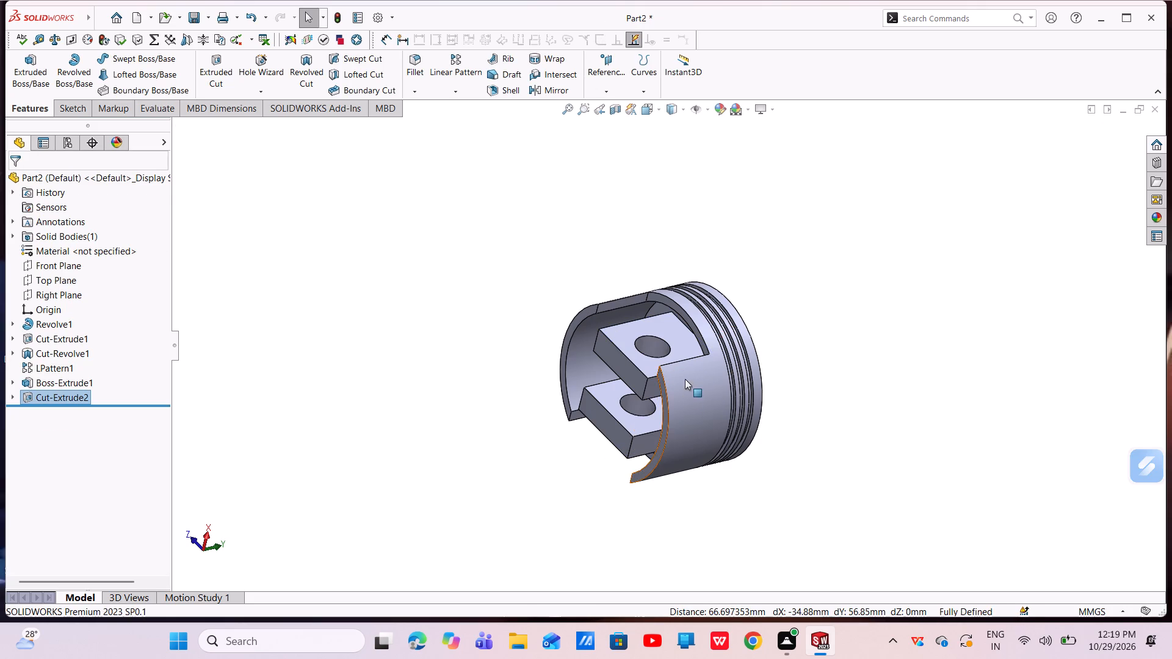
Set up a symmetric 28 mm radius fillet on the two upper corner edges of one rectangular skirt opening.
middle_click_drag(685, 379, 754, 583)
scroll(717, 391, "up", 2)
middle_click_drag(708, 396, 665, 423)
scroll(673, 391, "down", 3)
middle_click_drag(673, 391, 618, 380)
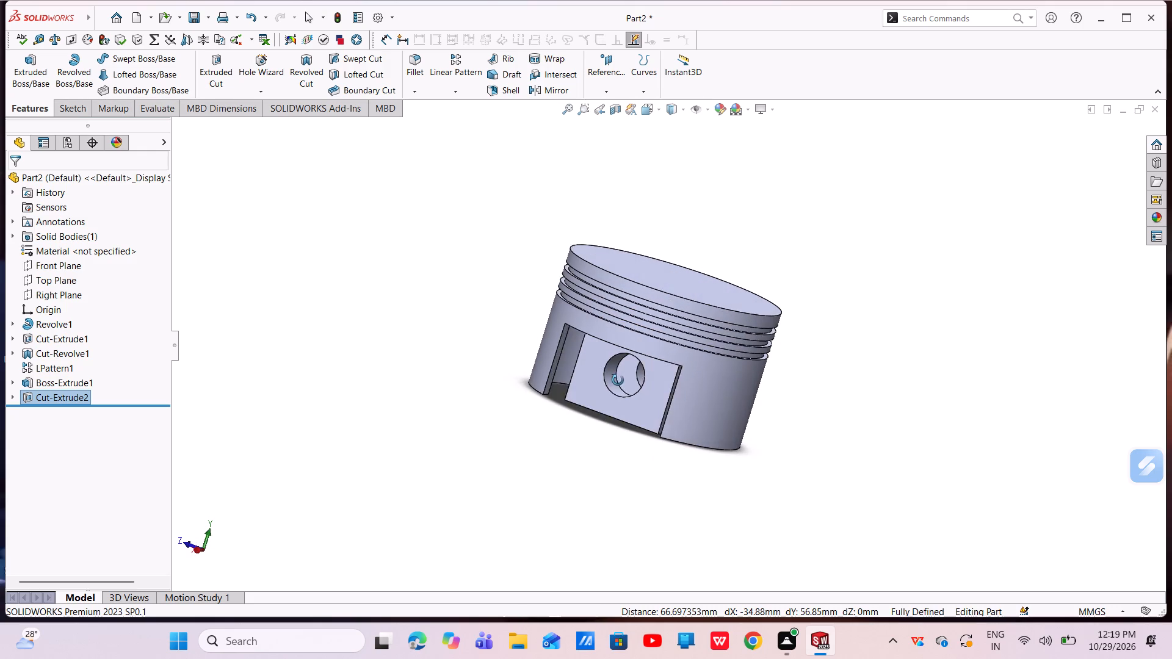
middle_click_drag(618, 380, 638, 395)
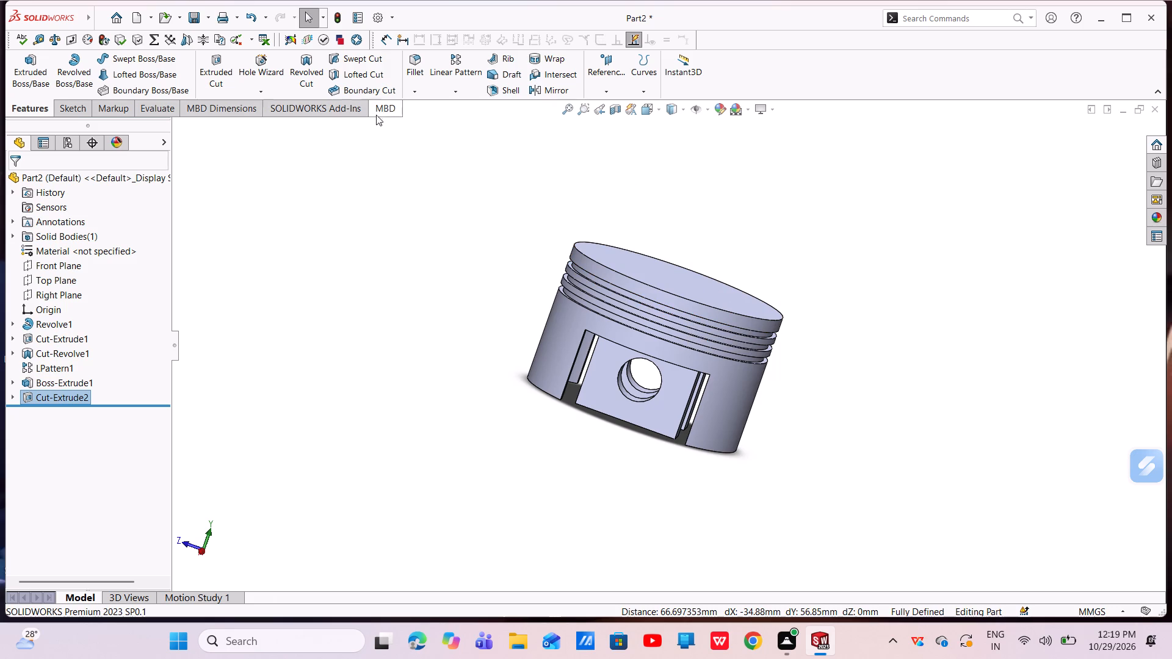
left_click(416, 68)
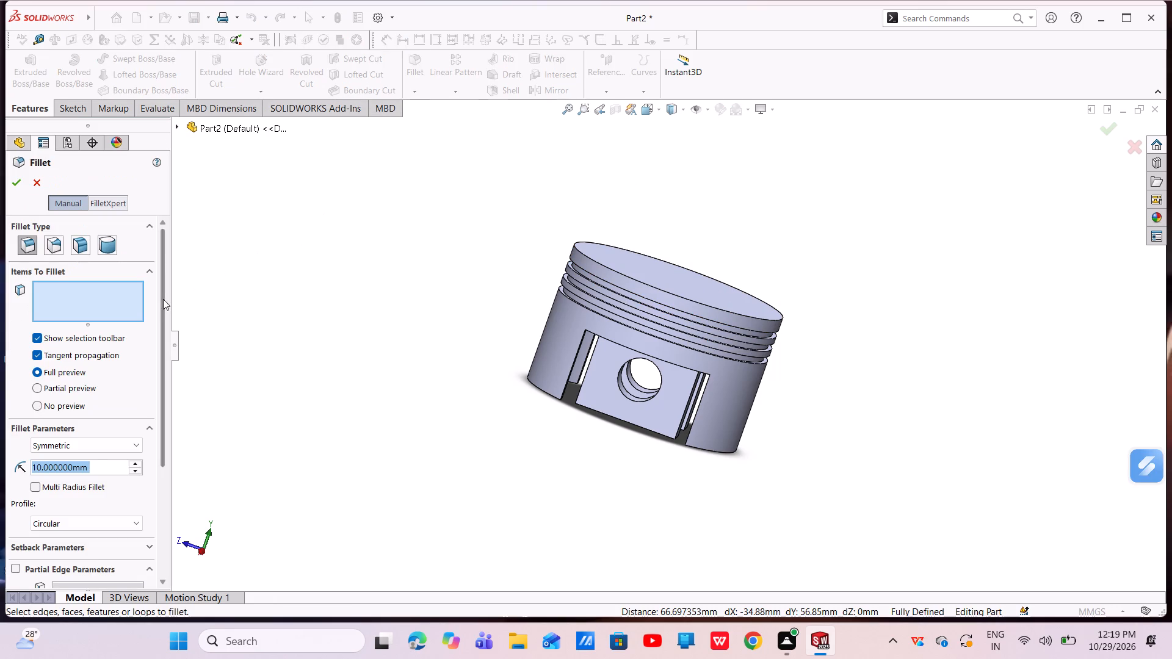
key("BackSpace")
type("28")
key("Return")
scroll(601, 350, "down", 4)
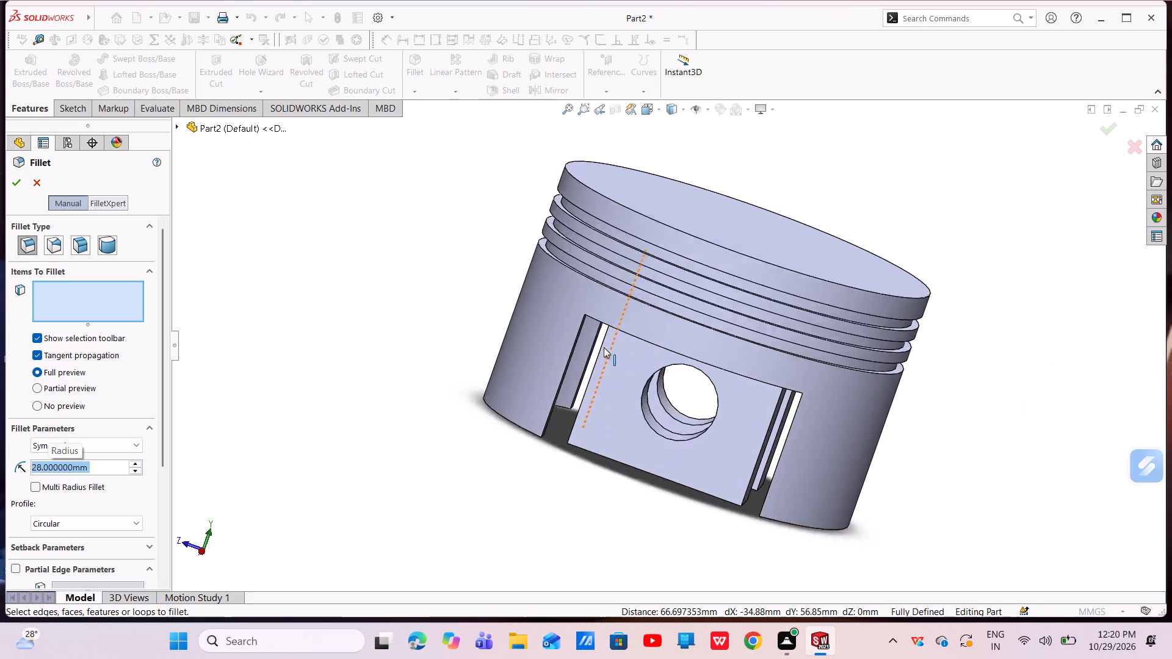
scroll(604, 347, "down", 7)
middle_click_drag(587, 319, 581, 275)
scroll(533, 268, "up", 4)
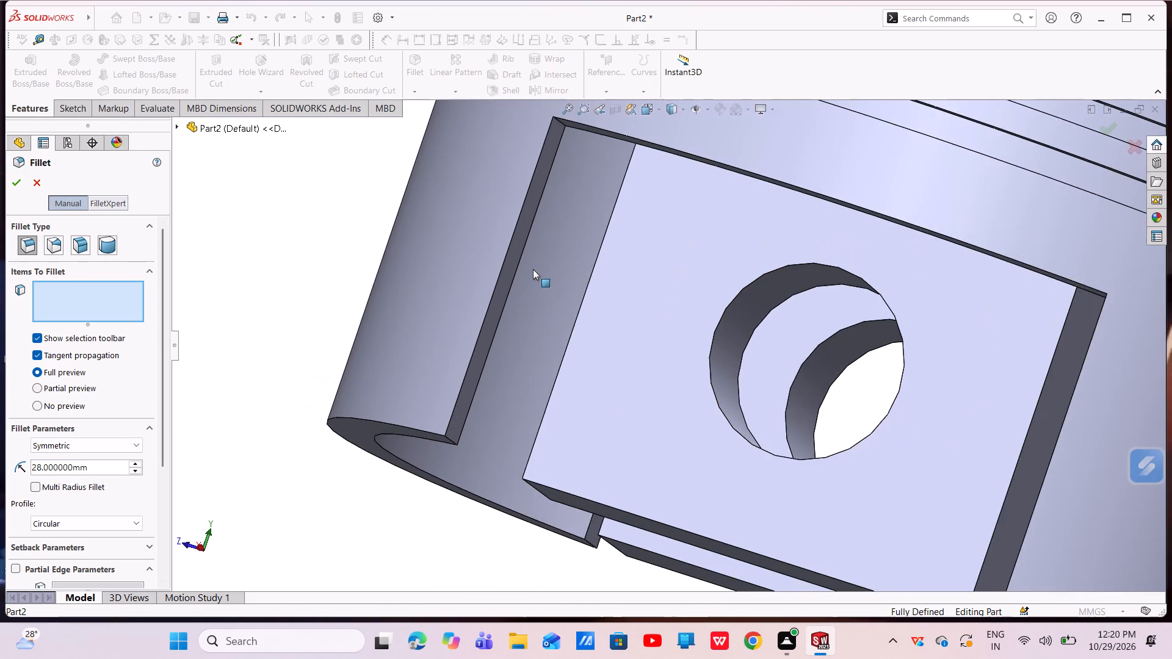
scroll(588, 225, "down", 4)
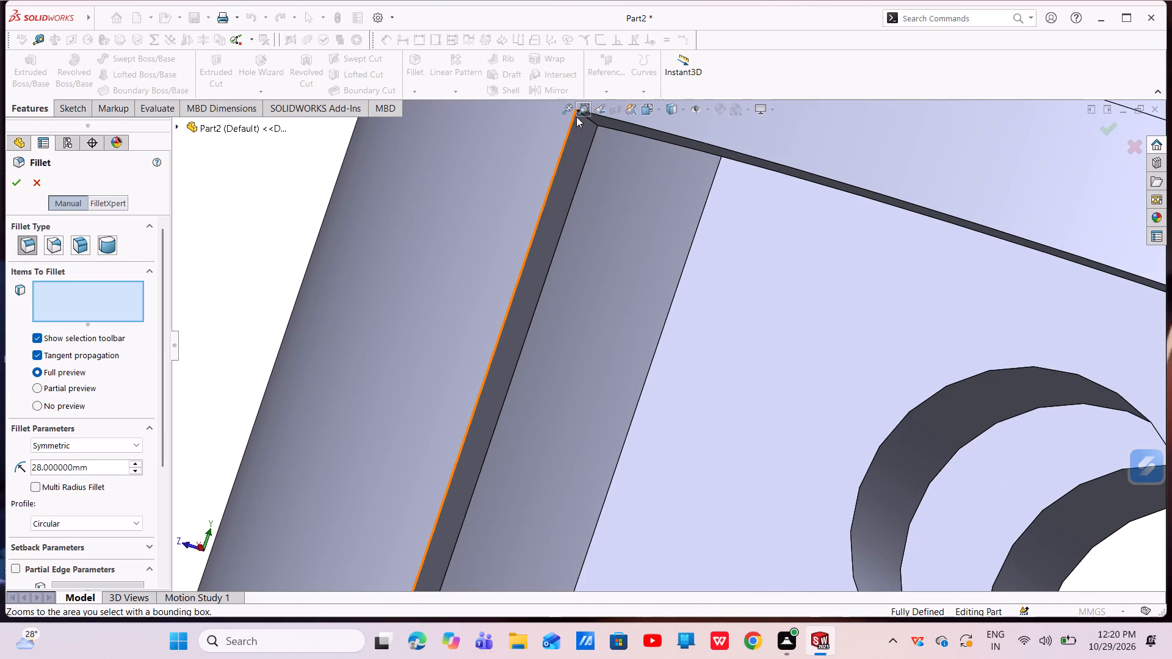
left_click(586, 118)
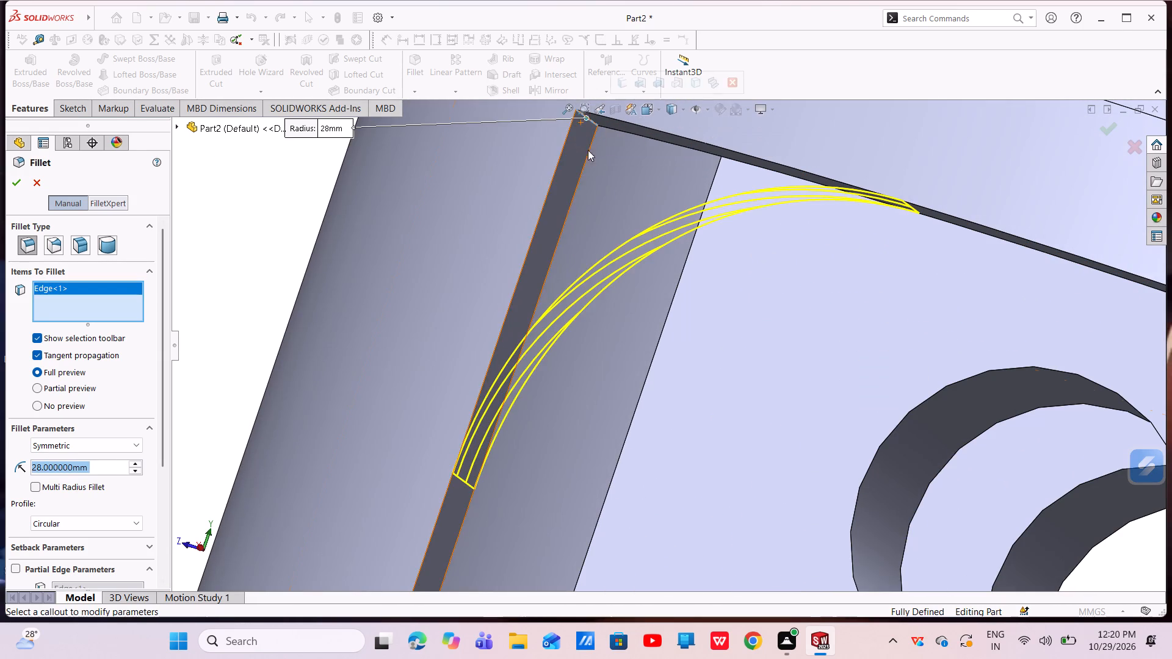
scroll(607, 242, "up", 5)
scroll(725, 448, "up", 1)
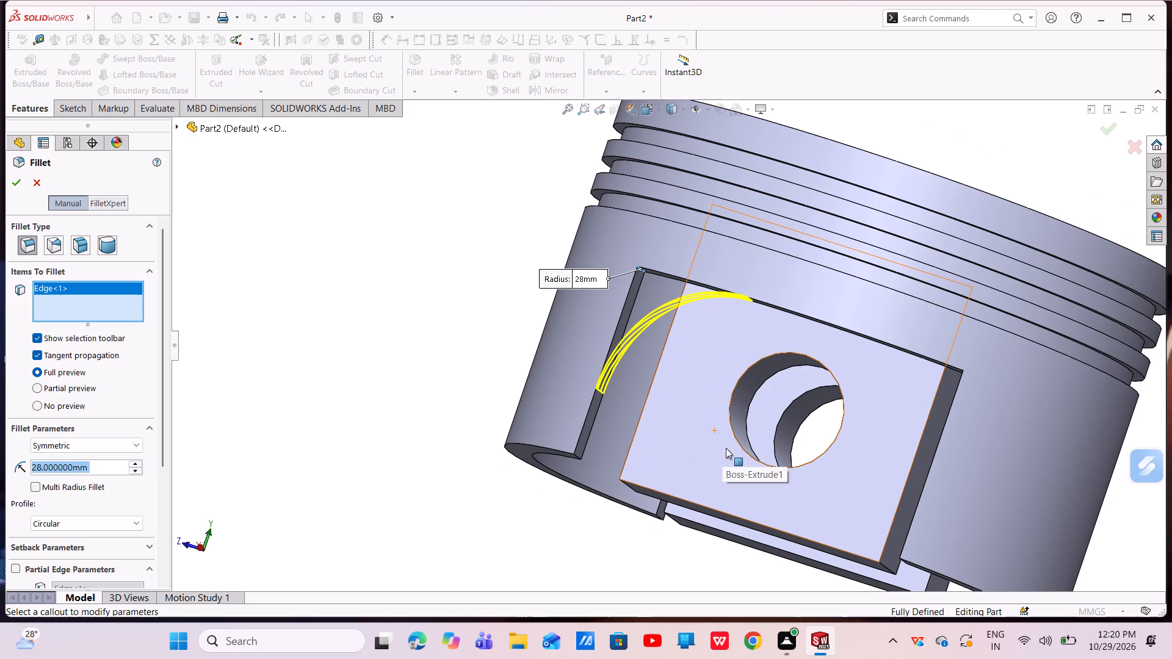
scroll(805, 423, "down", 3)
middle_click_drag(808, 423, 894, 453)
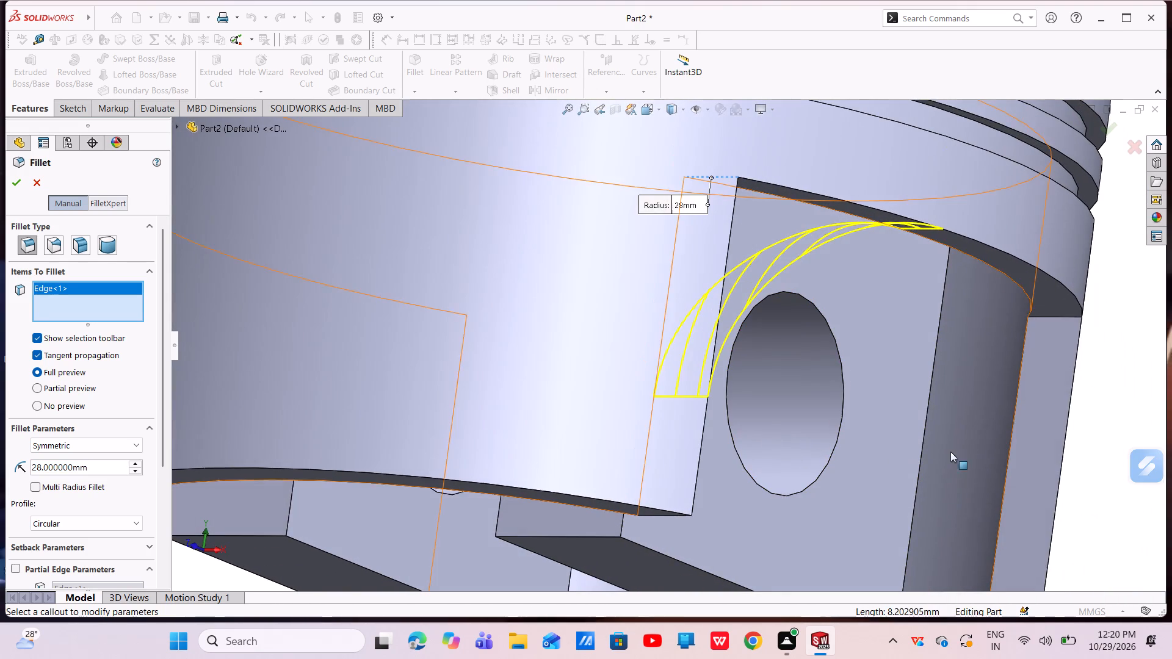
left_click(1052, 317)
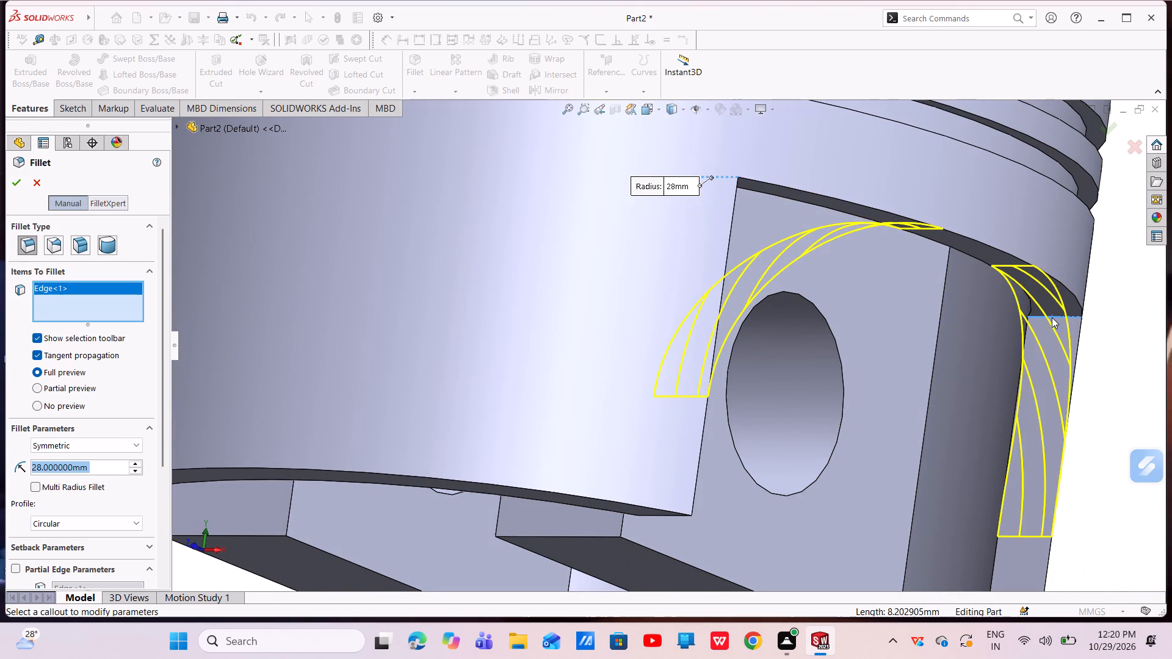
Add the two upper corner edges of the opposite skirt opening to the 28 mm fillet and apply it.
scroll(941, 398, "up", 5)
middle_click_drag(755, 406, 889, 395)
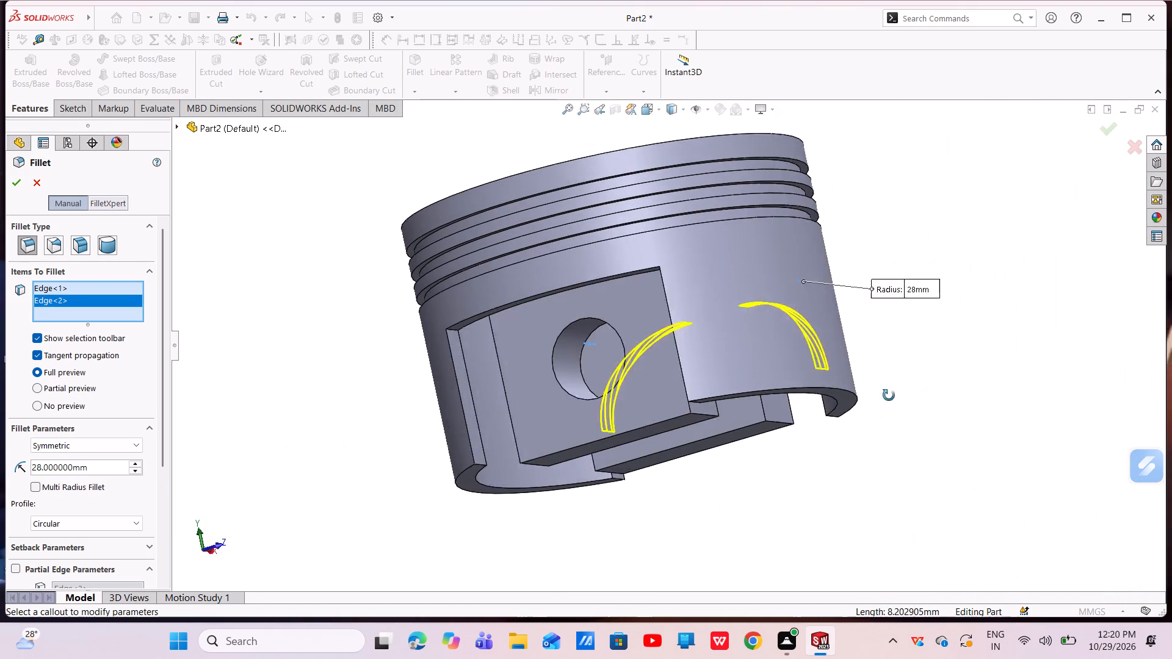
middle_click_drag(889, 395, 908, 414)
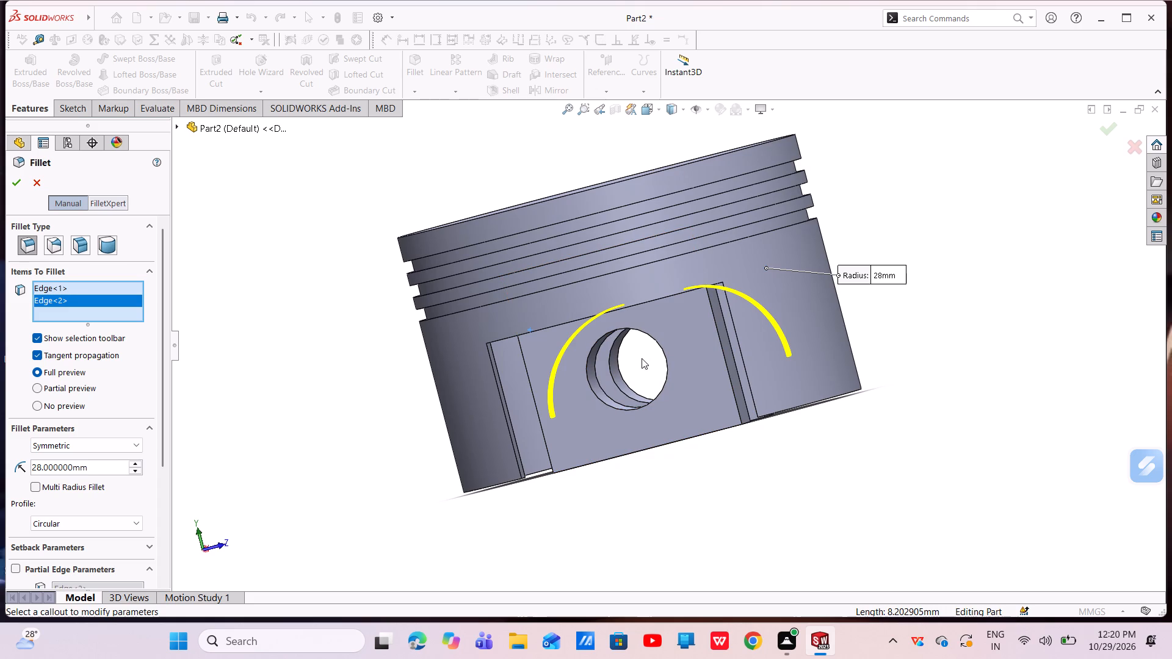
scroll(523, 344, "down", 4)
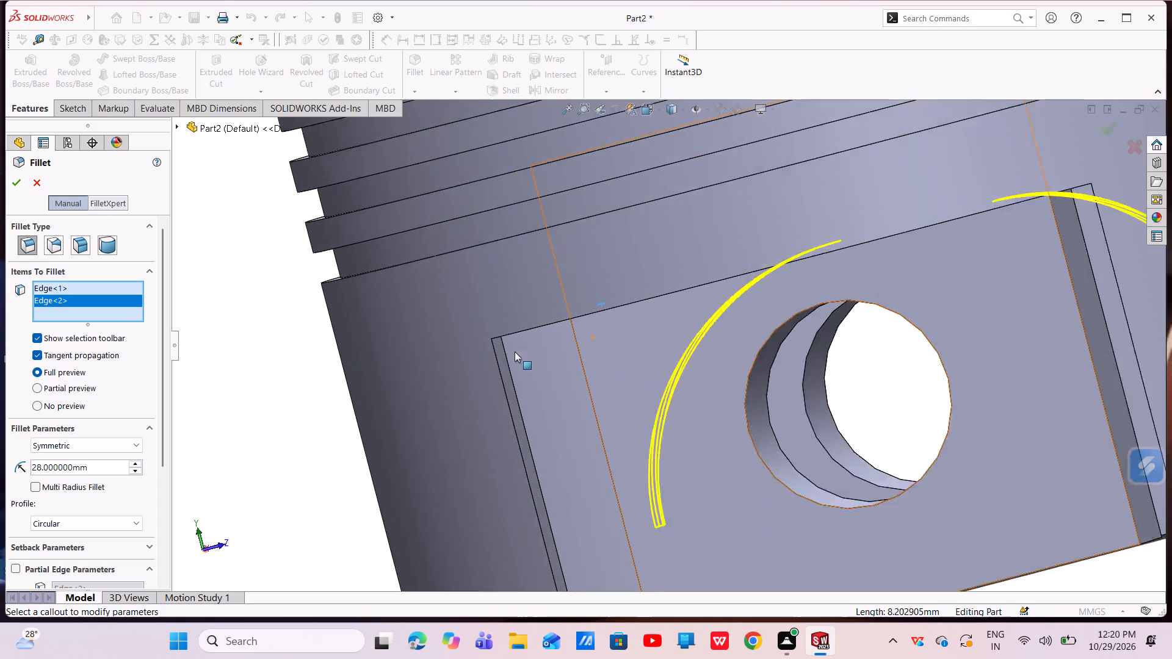
scroll(515, 351, "down", 3)
middle_click_drag(510, 372, 489, 341)
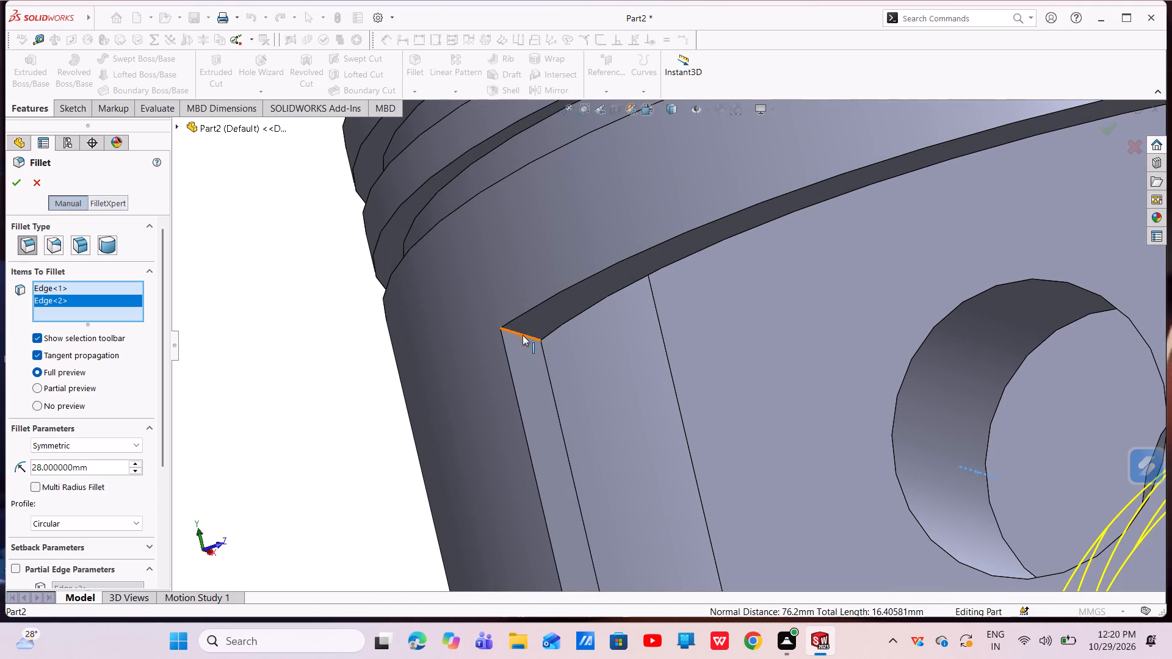
left_click(523, 335)
scroll(554, 372, "up", 7)
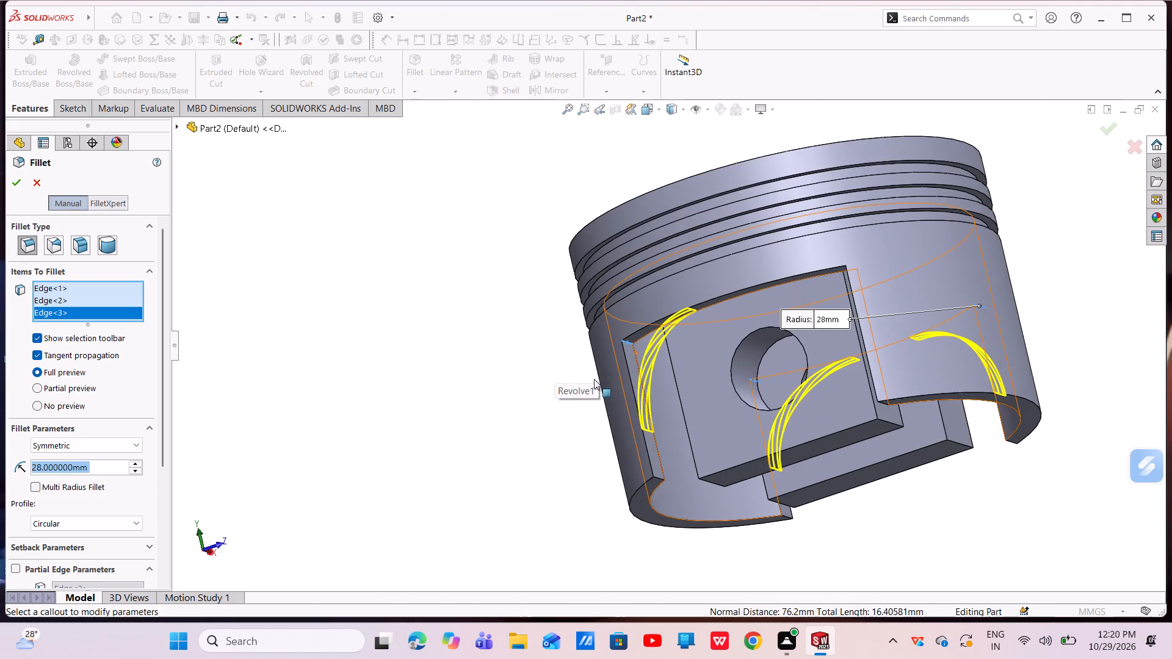
scroll(737, 384, "down", 1)
middle_click_drag(737, 384, 802, 322)
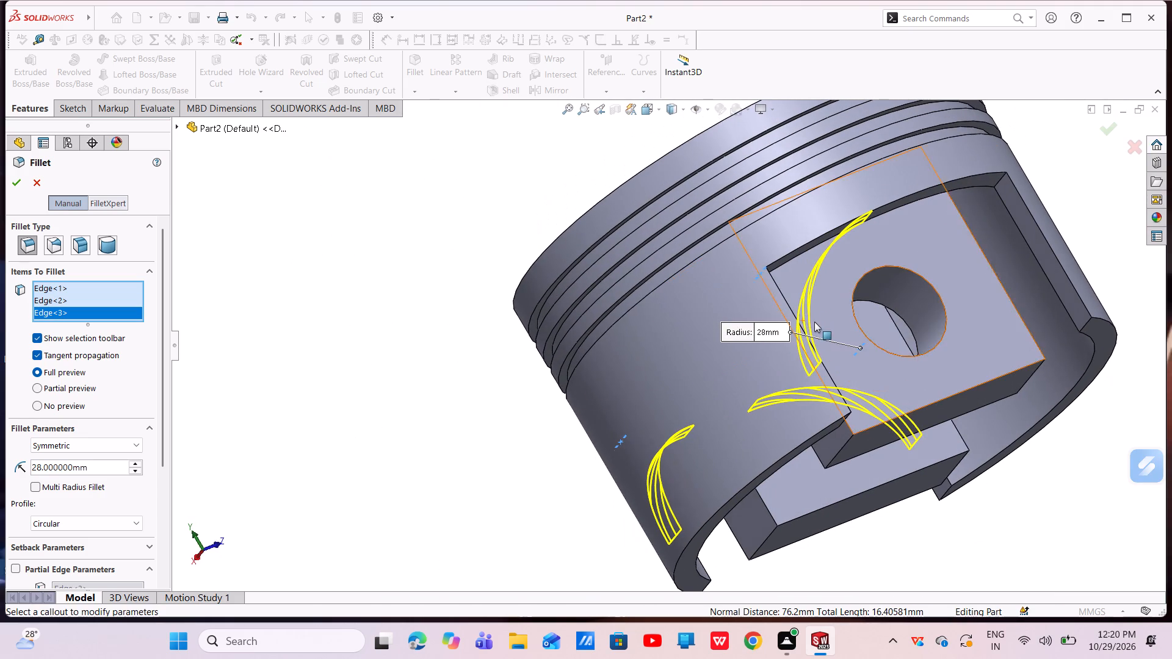
scroll(1011, 200, "down", 3)
scroll(1010, 200, "up", 1)
scroll(1010, 200, "down", 2)
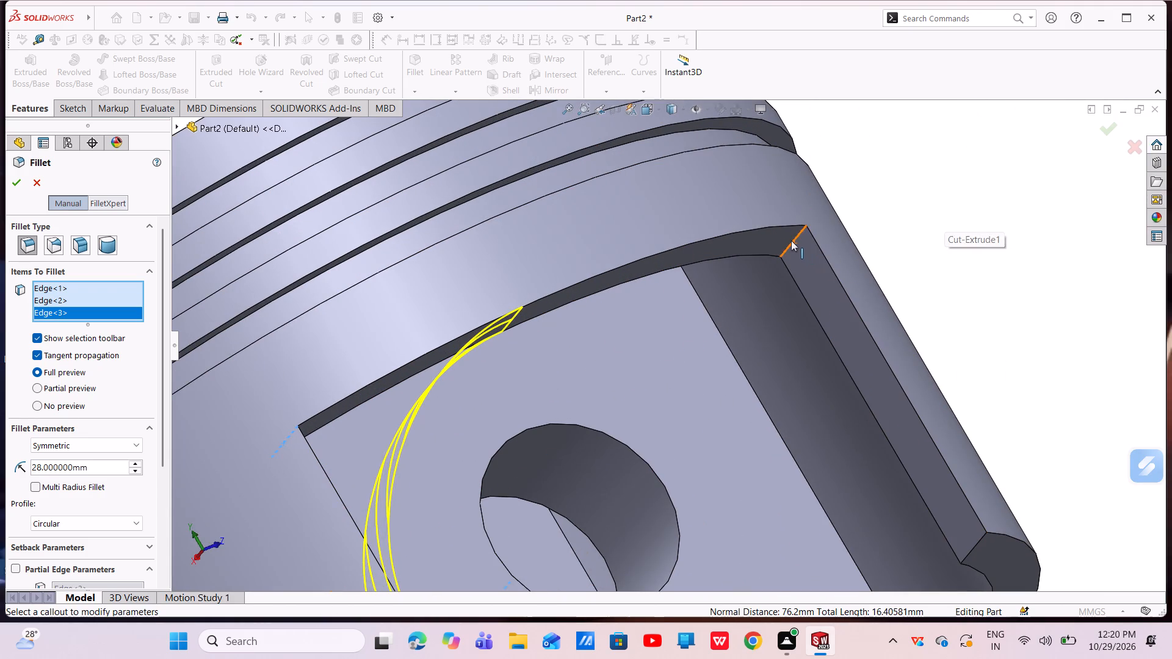
left_click(794, 242)
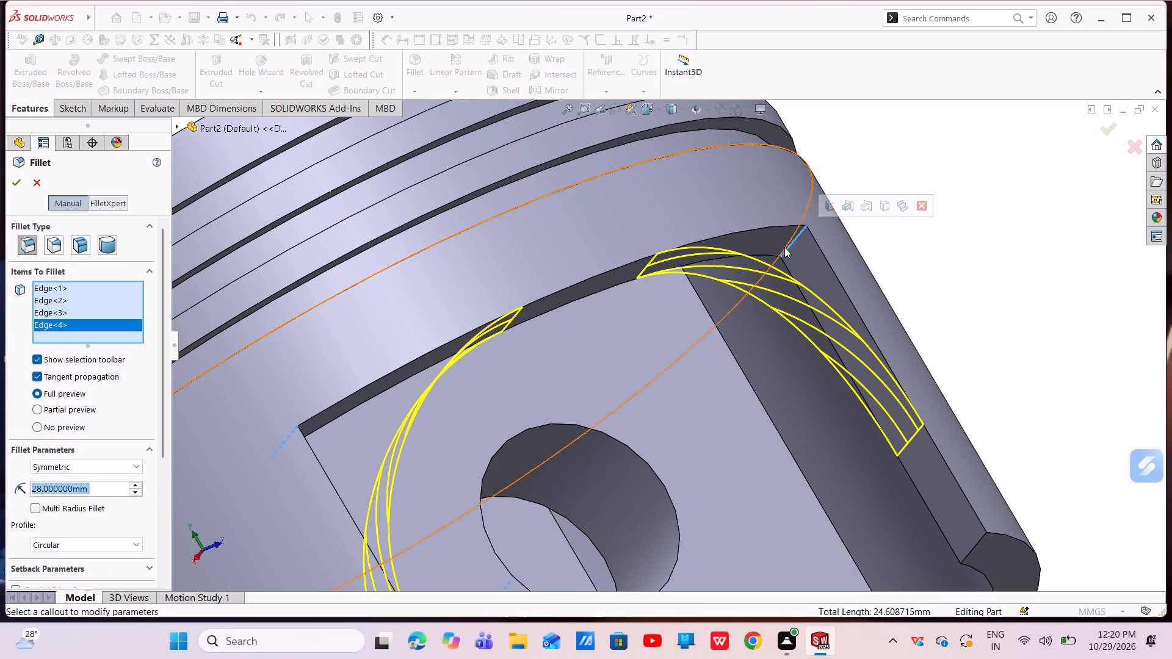
left_click(22, 182)
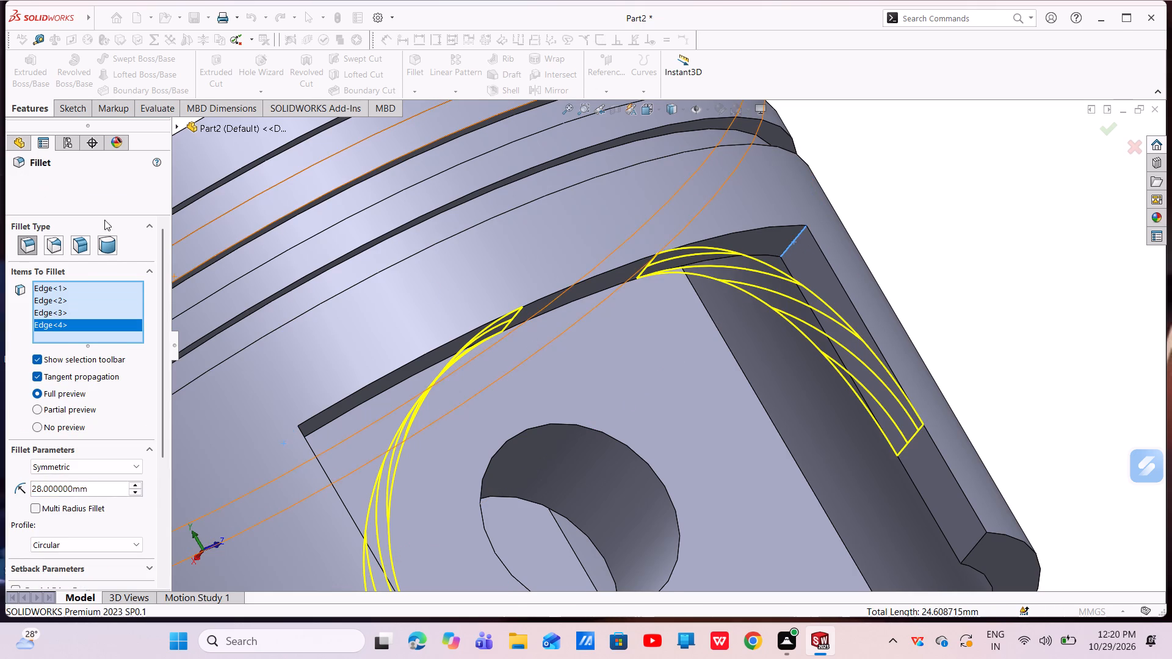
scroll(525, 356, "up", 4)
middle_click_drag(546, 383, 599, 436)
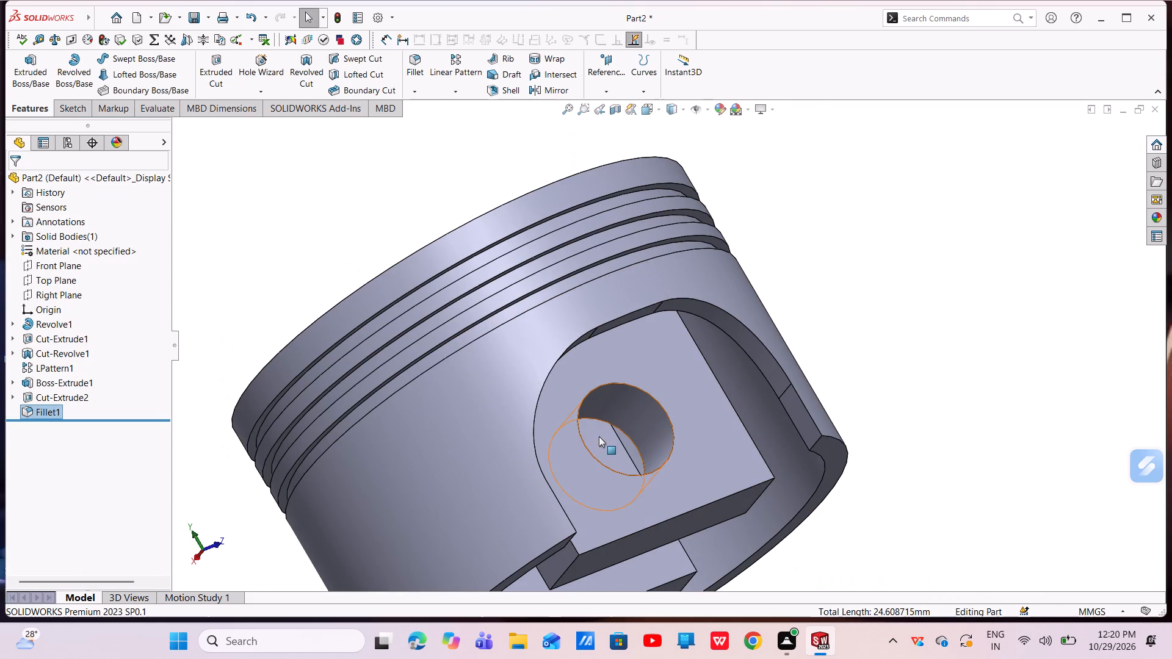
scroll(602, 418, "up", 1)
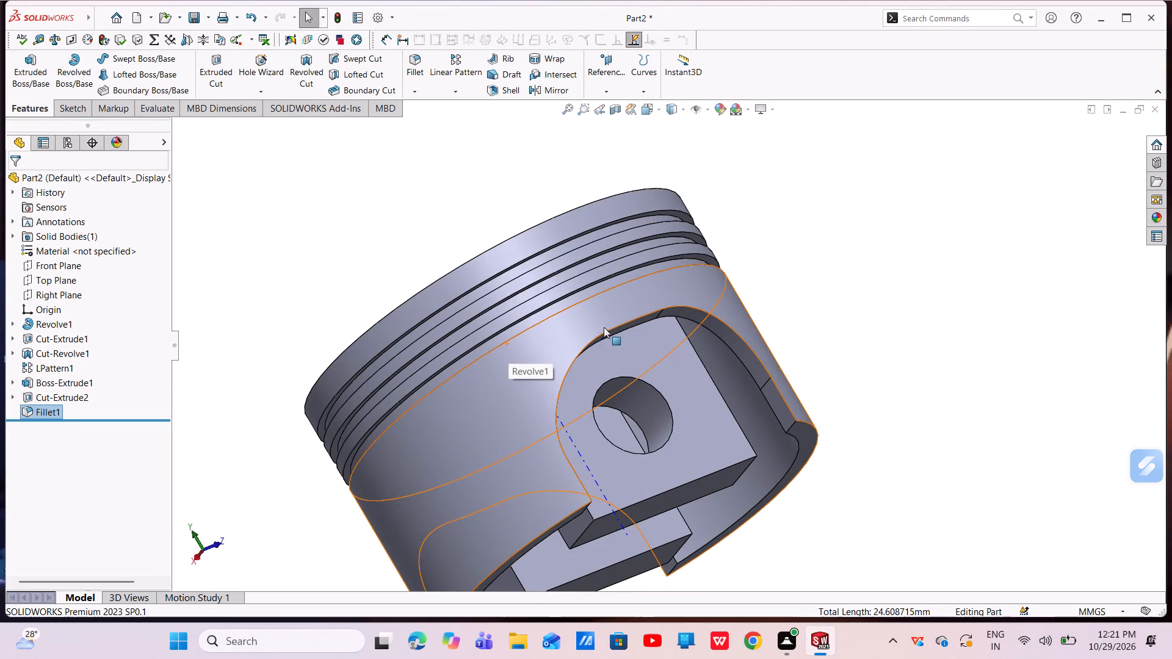
Set up a symmetric 10 mm radius fillet on the four free-end corner edges of the two pin bosses.
scroll(603, 328, "up", 2)
middle_click_drag(603, 330, 552, 454)
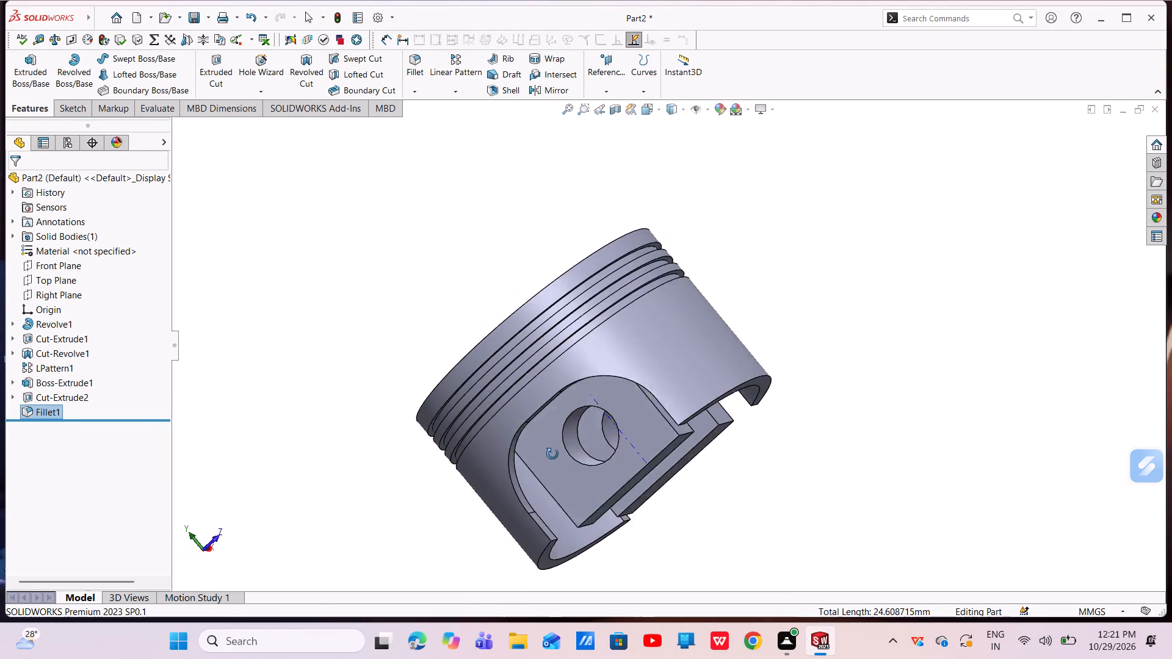
middle_click_drag(552, 454, 501, 499)
scroll(515, 428, "up", 2)
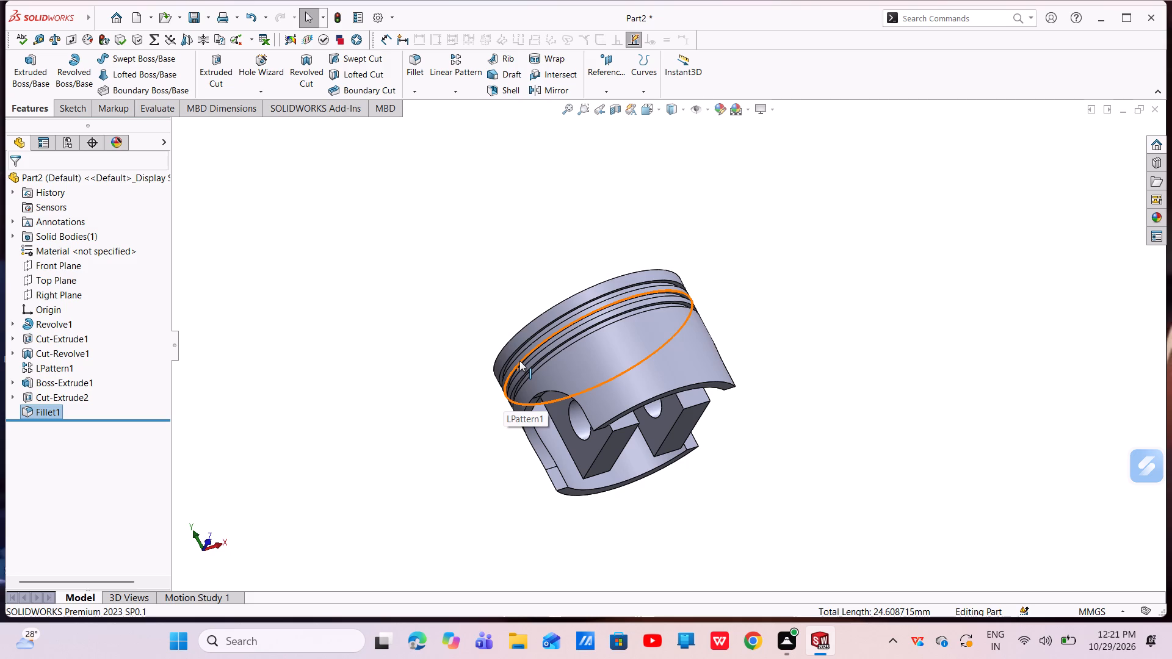
left_click(413, 67)
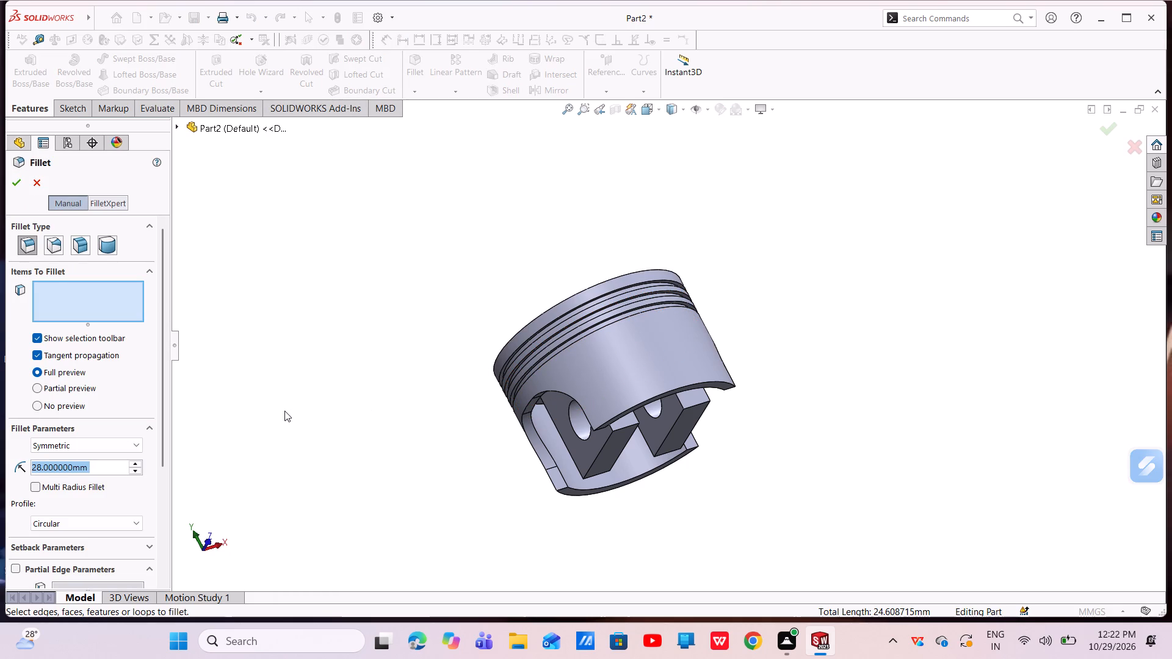
key("BackSpace")
key("1")
key("0")
key("Return")
middle_click_drag(630, 403, 613, 201)
scroll(637, 405, "down", 2)
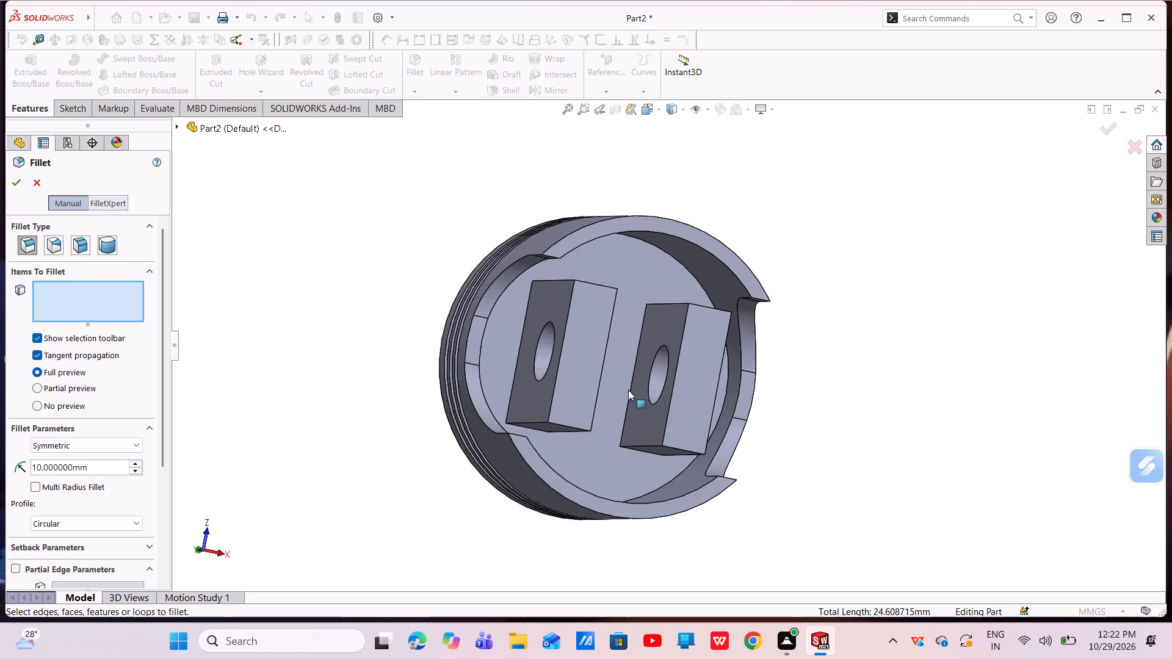
scroll(628, 390, "down", 2)
left_click(576, 229)
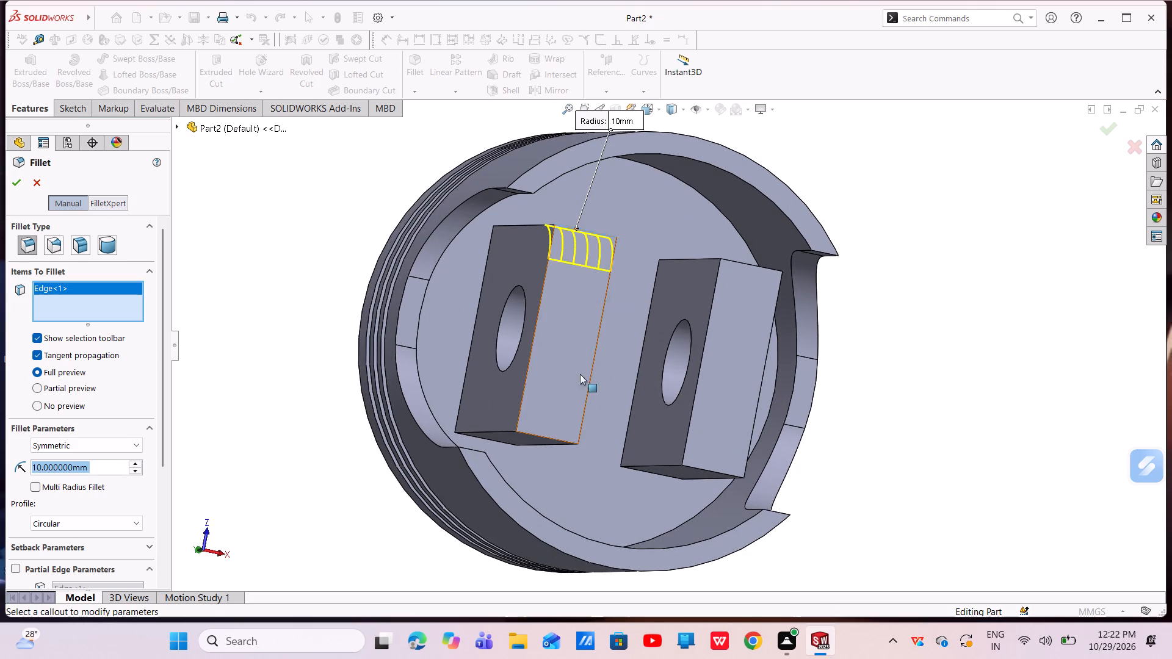
left_click(534, 437)
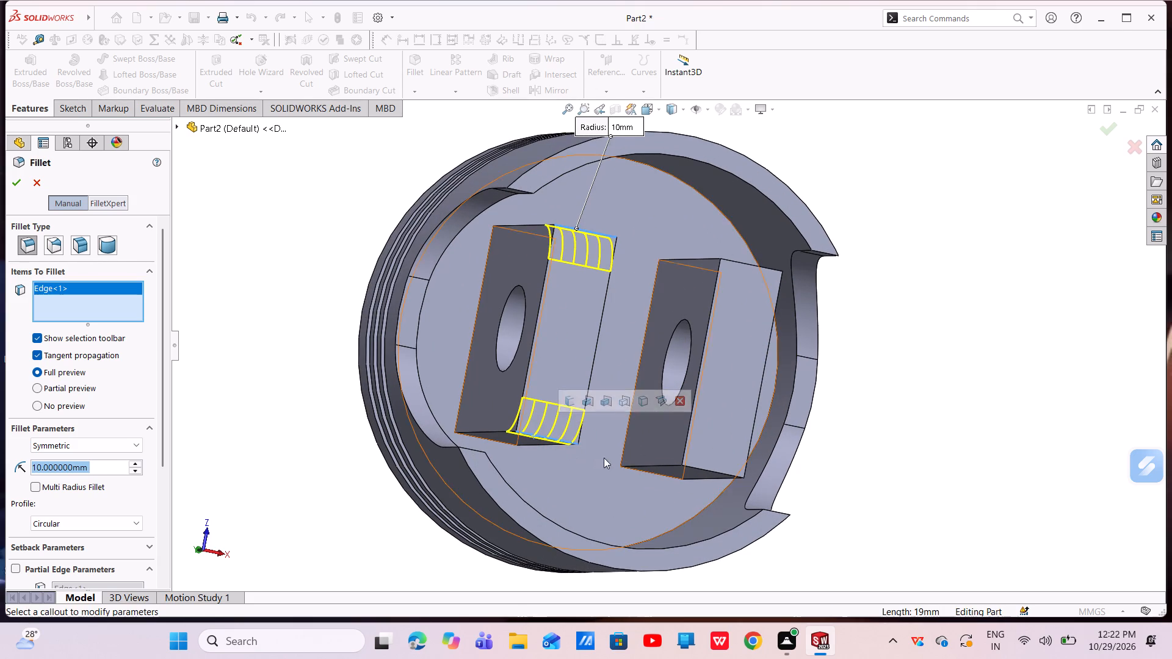
left_click(708, 470)
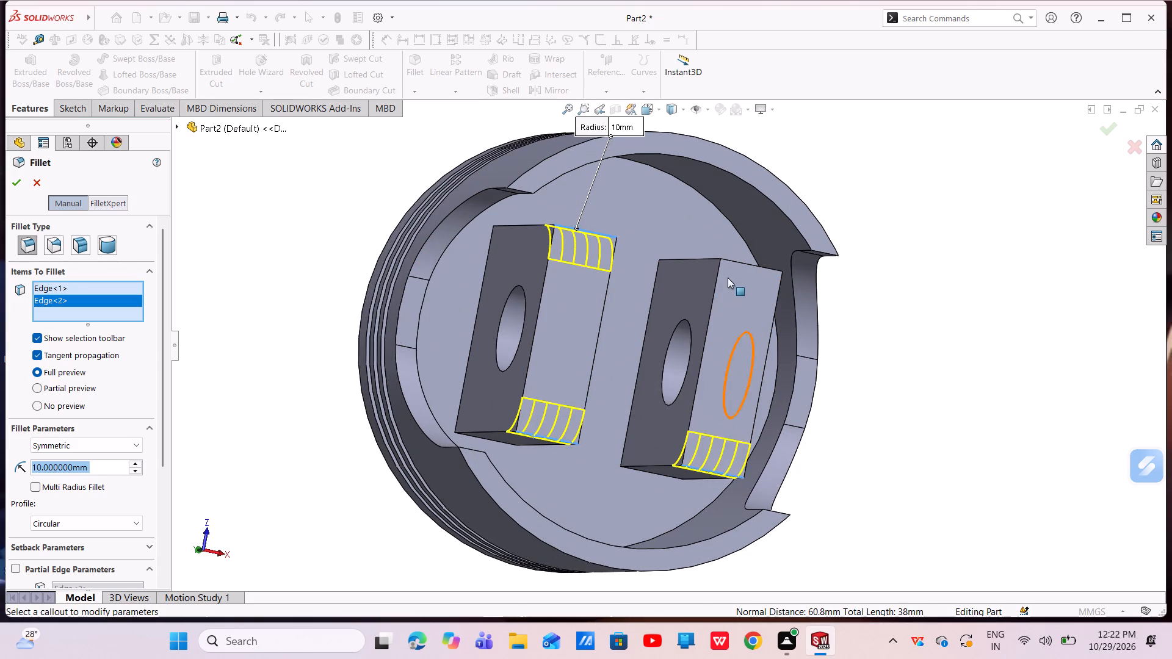
left_click(740, 263)
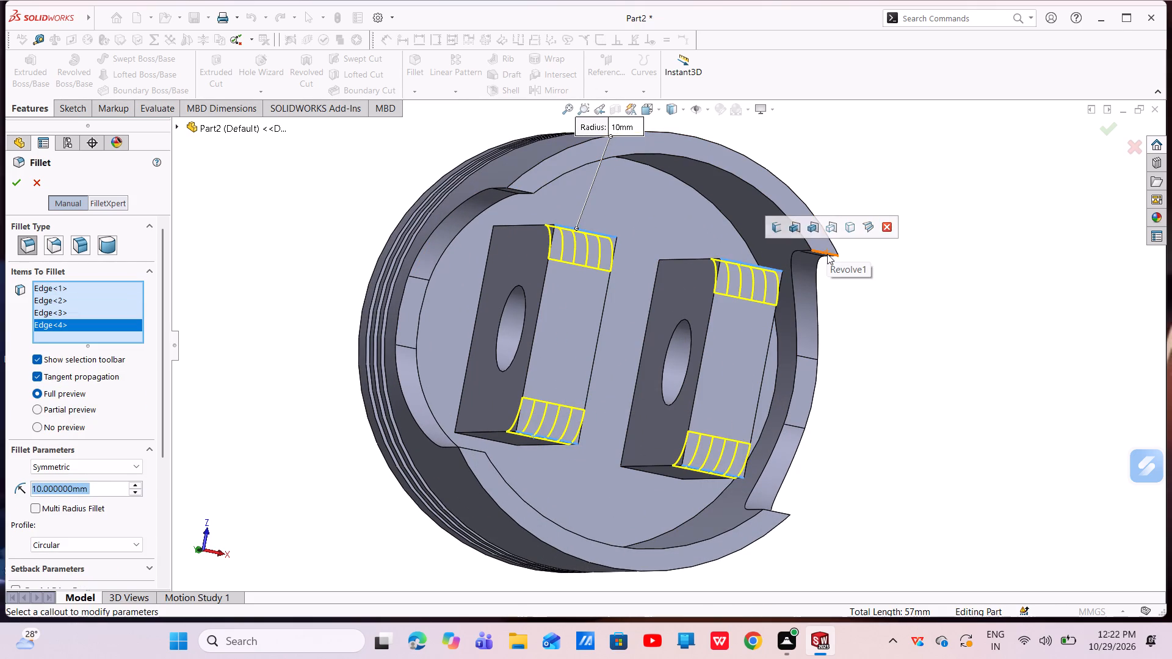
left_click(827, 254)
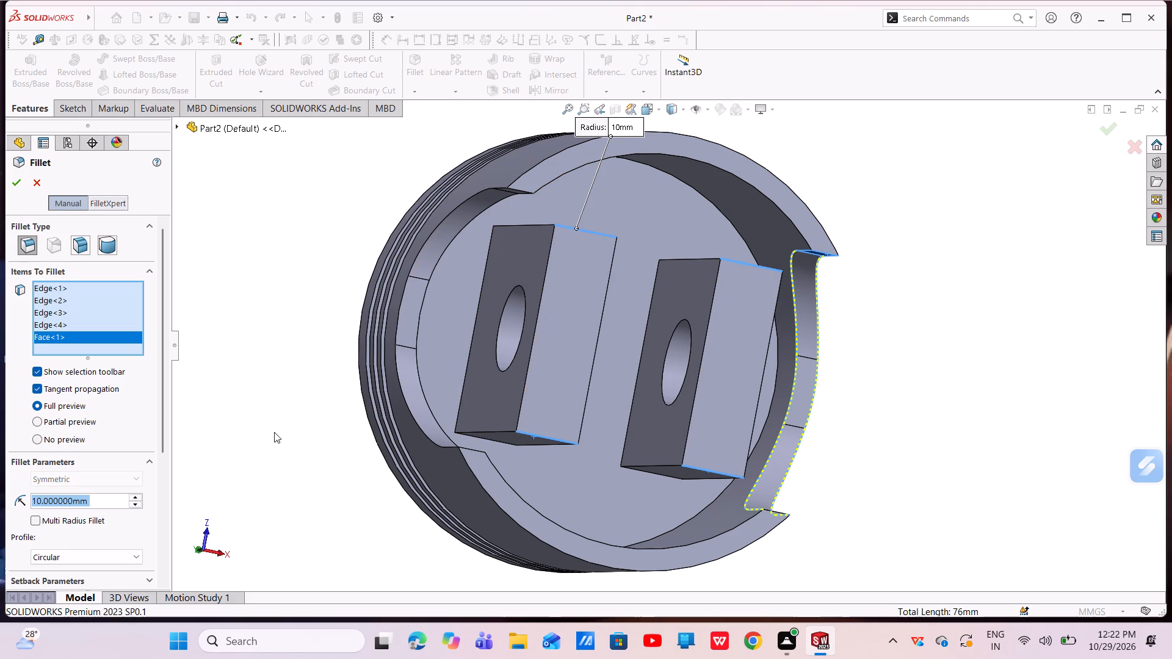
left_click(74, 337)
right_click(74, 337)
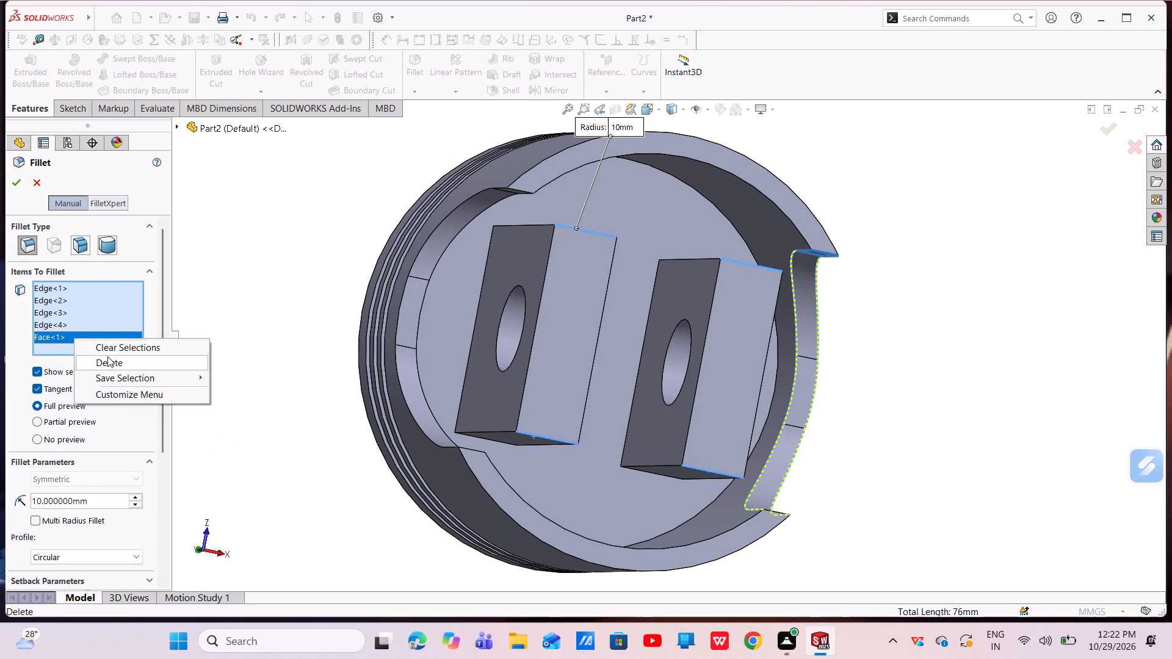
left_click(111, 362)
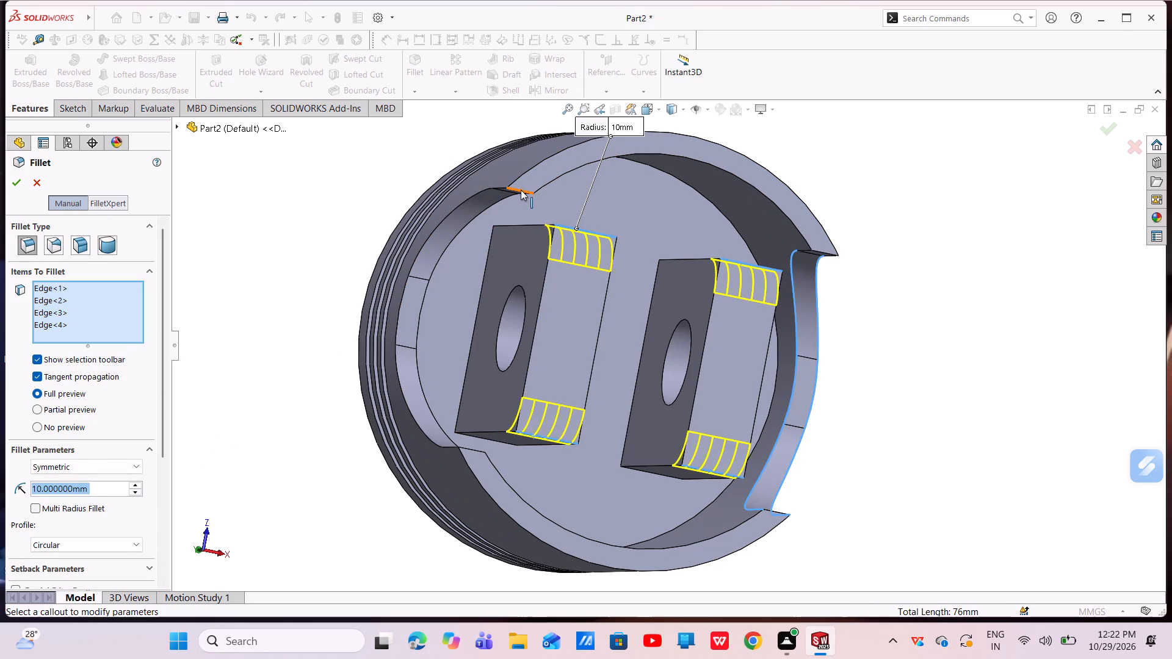
Add the four corner edges where the skirt openings meet the bottom rim to the 10 mm fillet and apply it.
left_click(521, 190)
scroll(474, 447, "down", 3)
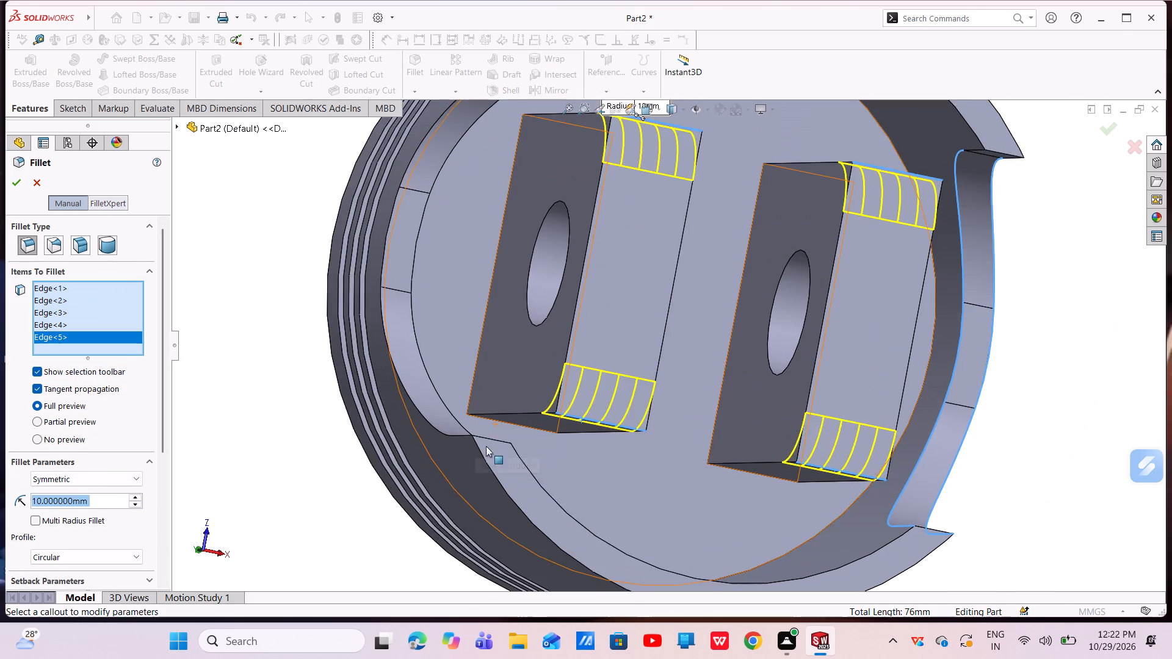
left_click(500, 430)
scroll(515, 427, "up", 4)
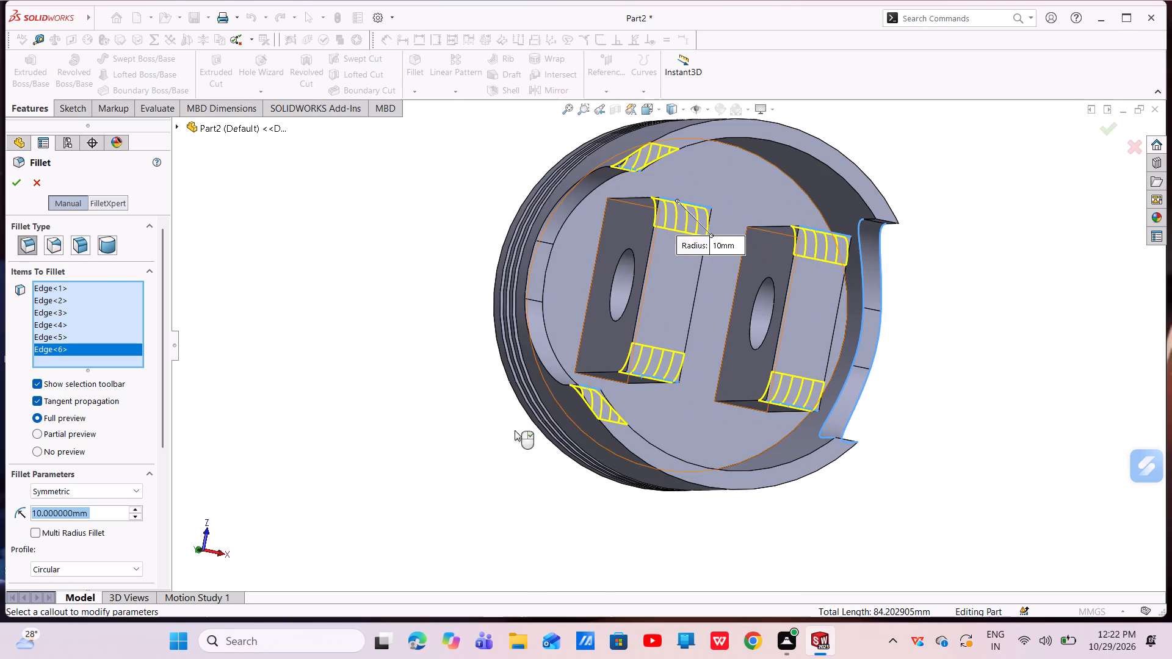
scroll(867, 427, "down", 5)
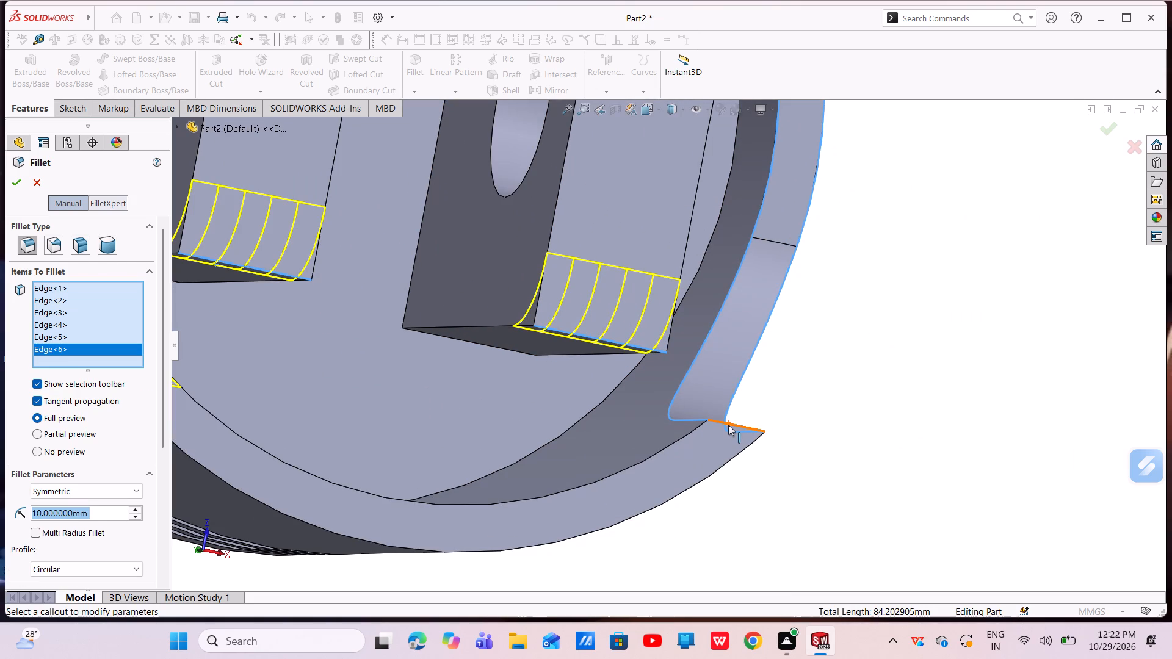
left_click(728, 425)
scroll(715, 370, "up", 5)
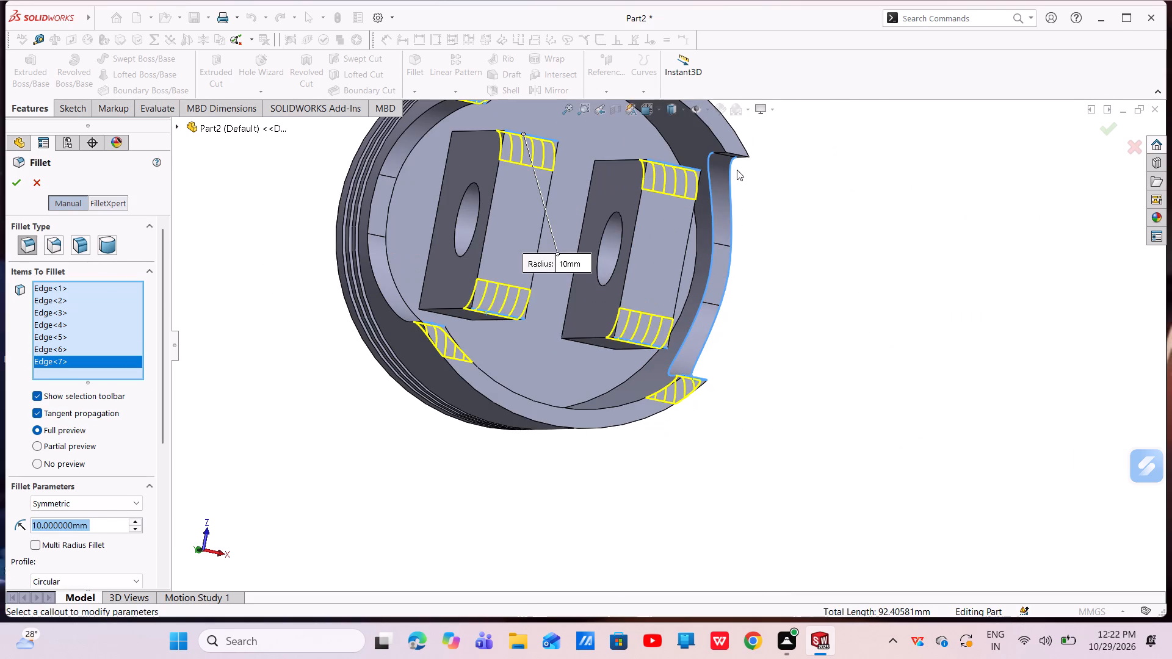
scroll(737, 152, "down", 4)
left_click(722, 209)
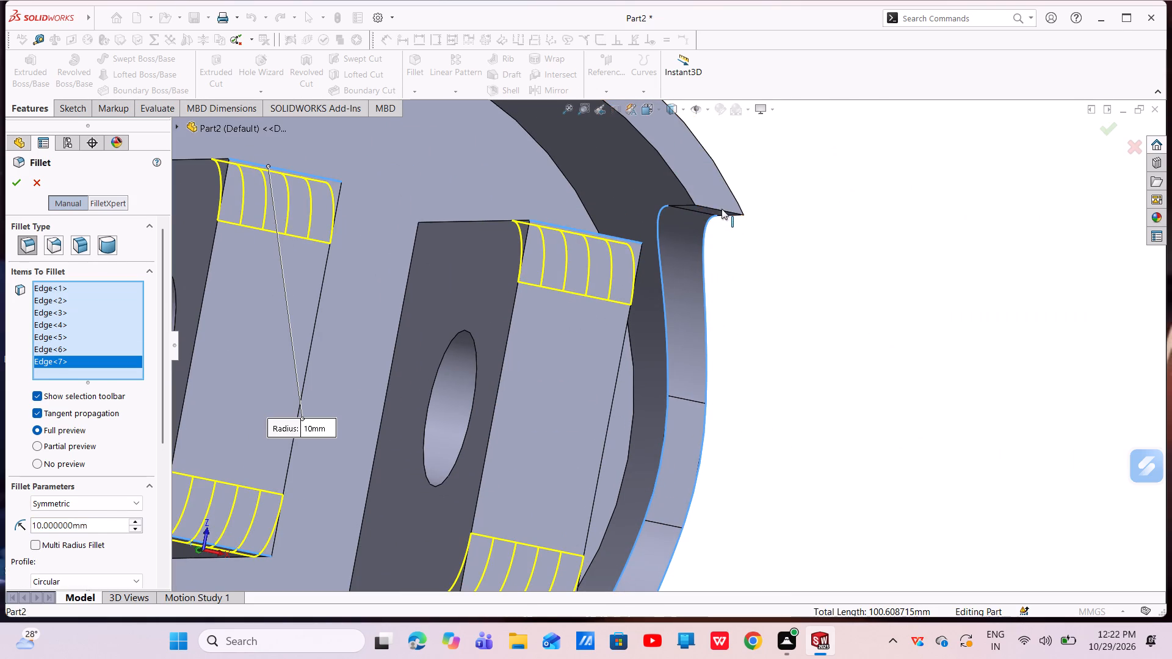
left_click(8, 179)
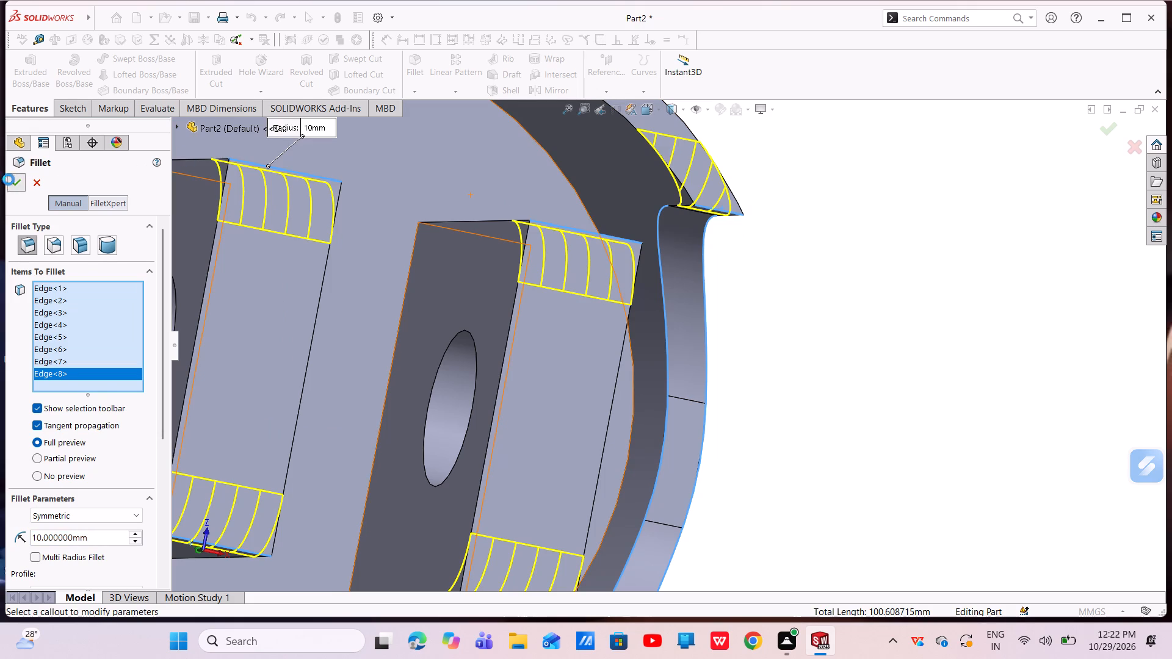
Examine the rounded skirt openings, pin bosses and crown of the piston from several angles.
scroll(267, 320, "up", 4)
middle_click_drag(377, 311, 471, 331)
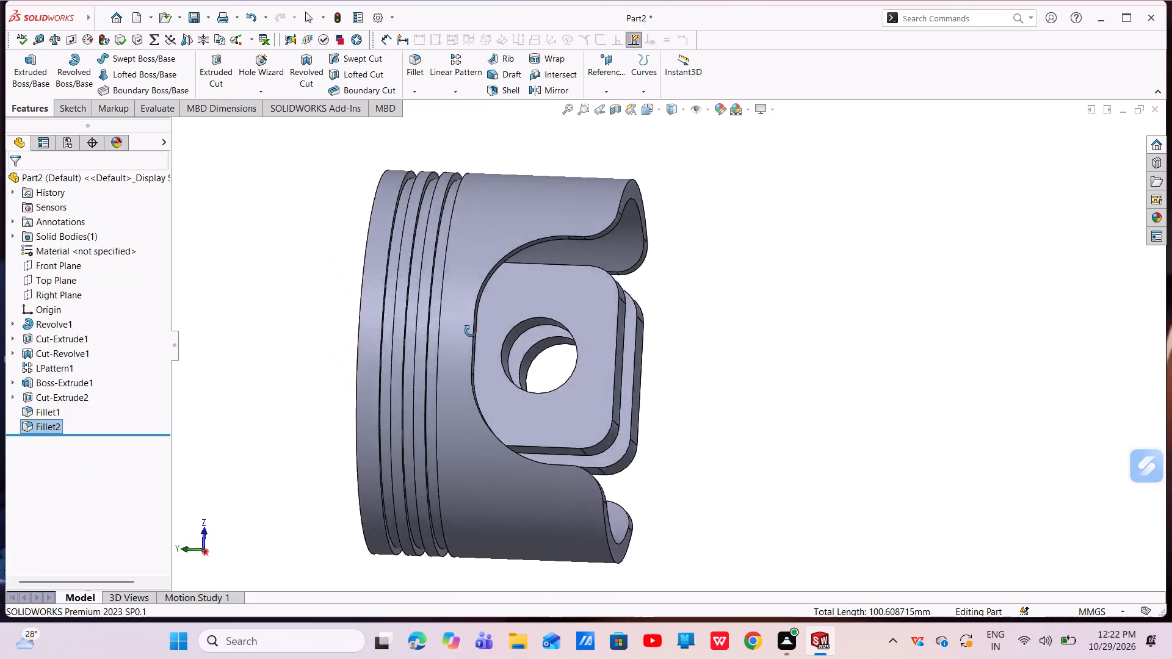
middle_click_drag(471, 331, 482, 342)
scroll(516, 349, "up", 4)
scroll(577, 354, "down", 4)
middle_click_drag(645, 361, 615, 351)
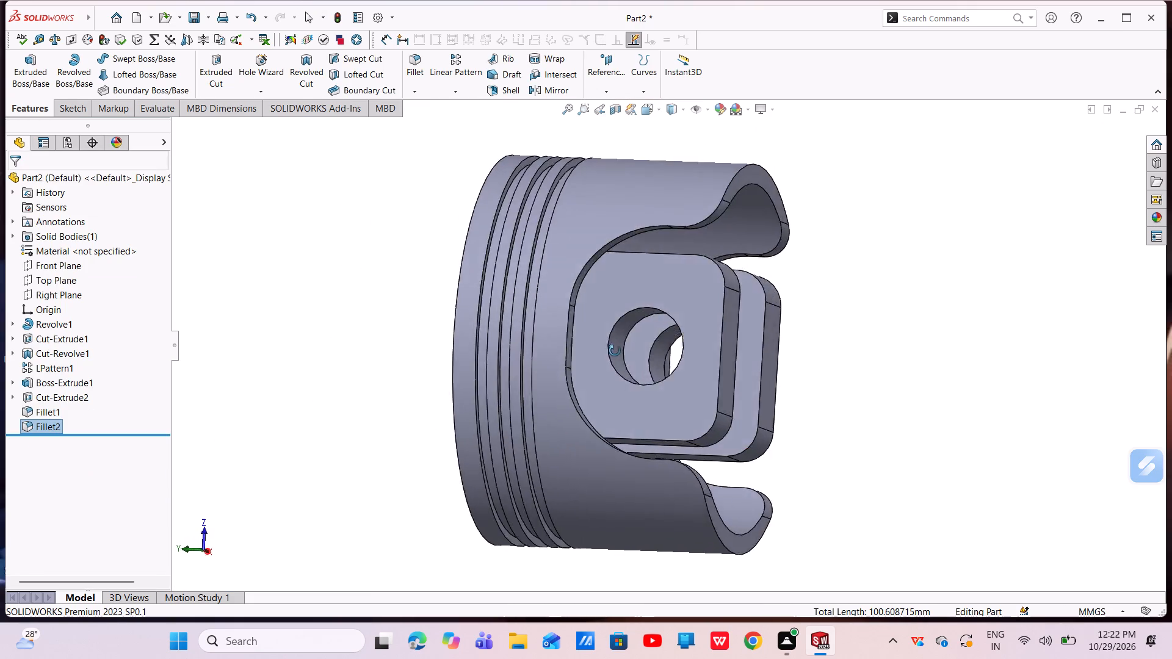
middle_click_drag(615, 351, 495, 461)
scroll(495, 461, "up", 1)
scroll(620, 389, "up", 2)
middle_click_drag(604, 372, 507, 439)
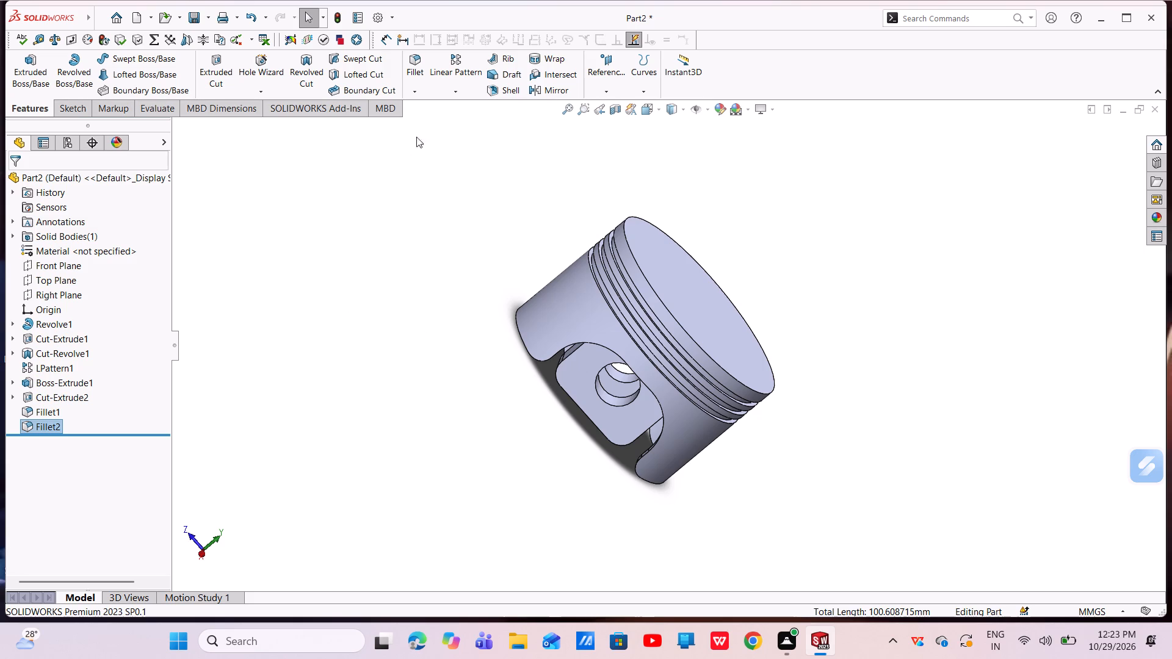
Set up a symmetric 5 mm radius fillet with tangent propagation on both long outline edges of each pin boss.
left_click(412, 71)
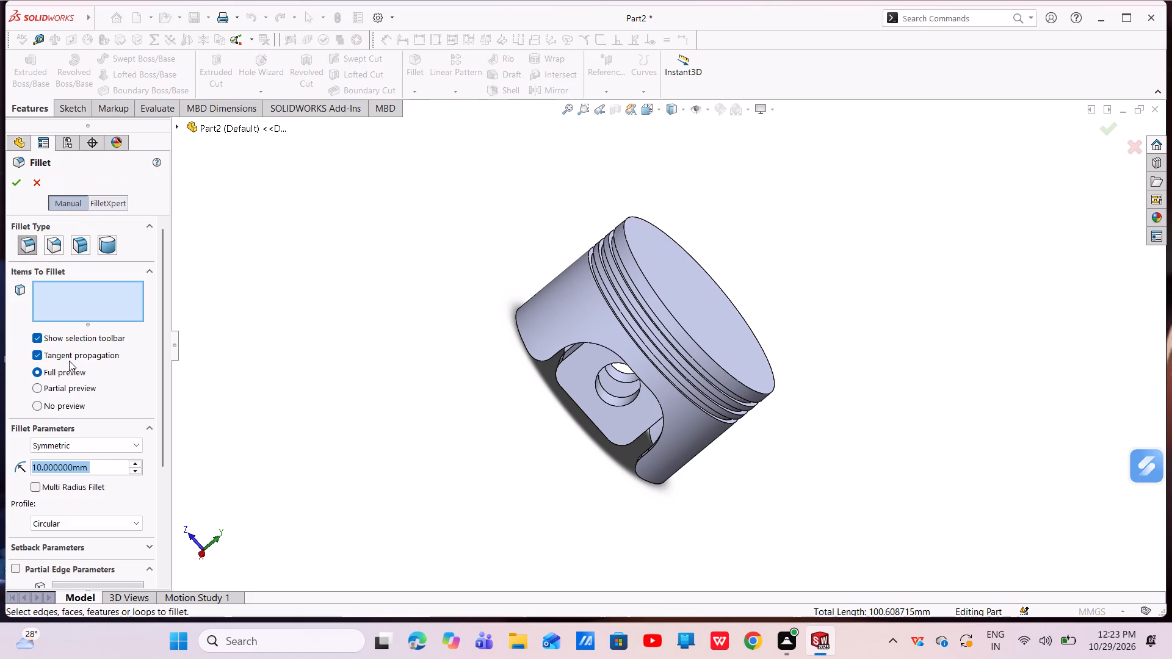
key("BackSpace")
key("5")
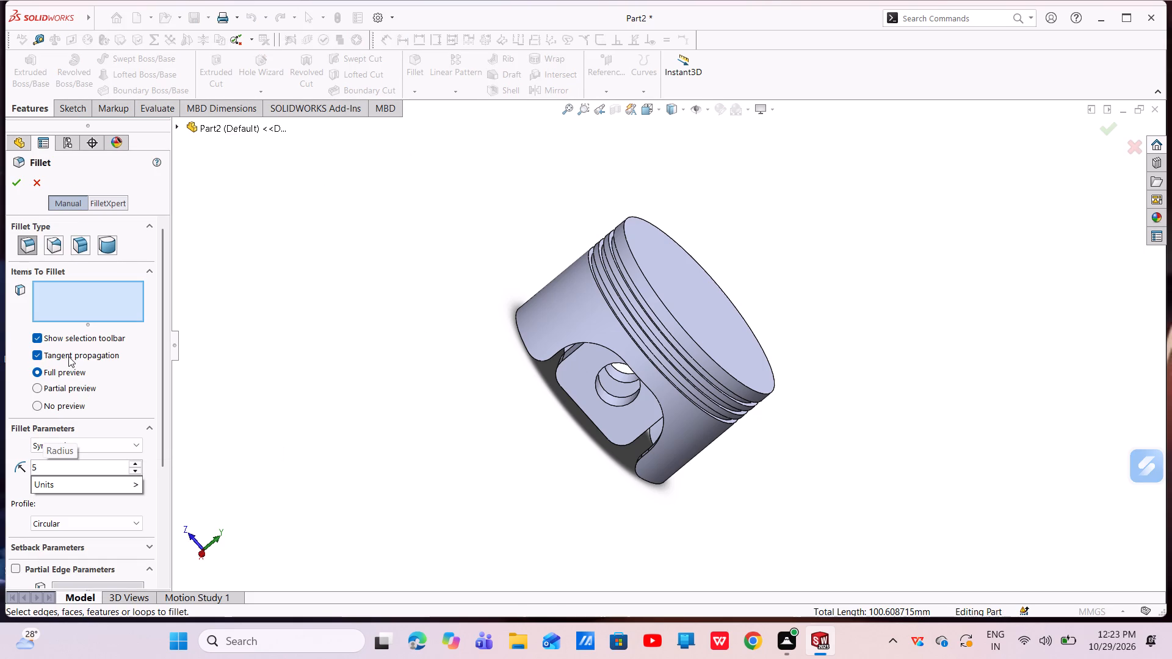
key("Return")
middle_click_drag(473, 356, 576, 191)
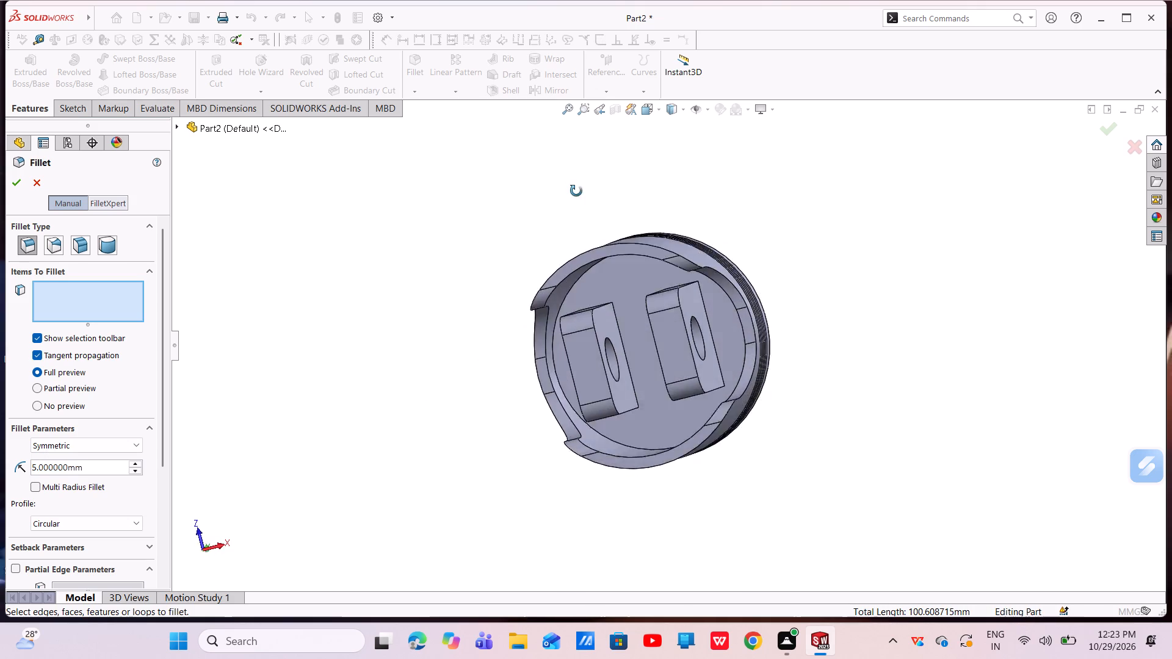
middle_click_drag(576, 191, 588, 149)
scroll(562, 337, "down", 4)
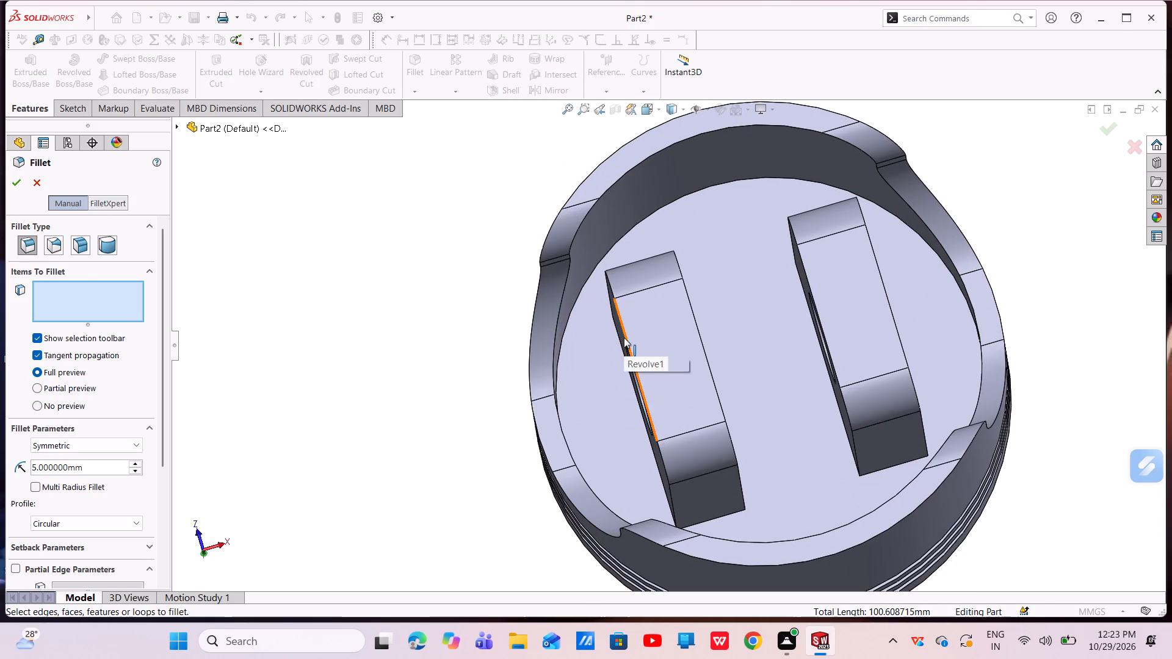
left_click(624, 337)
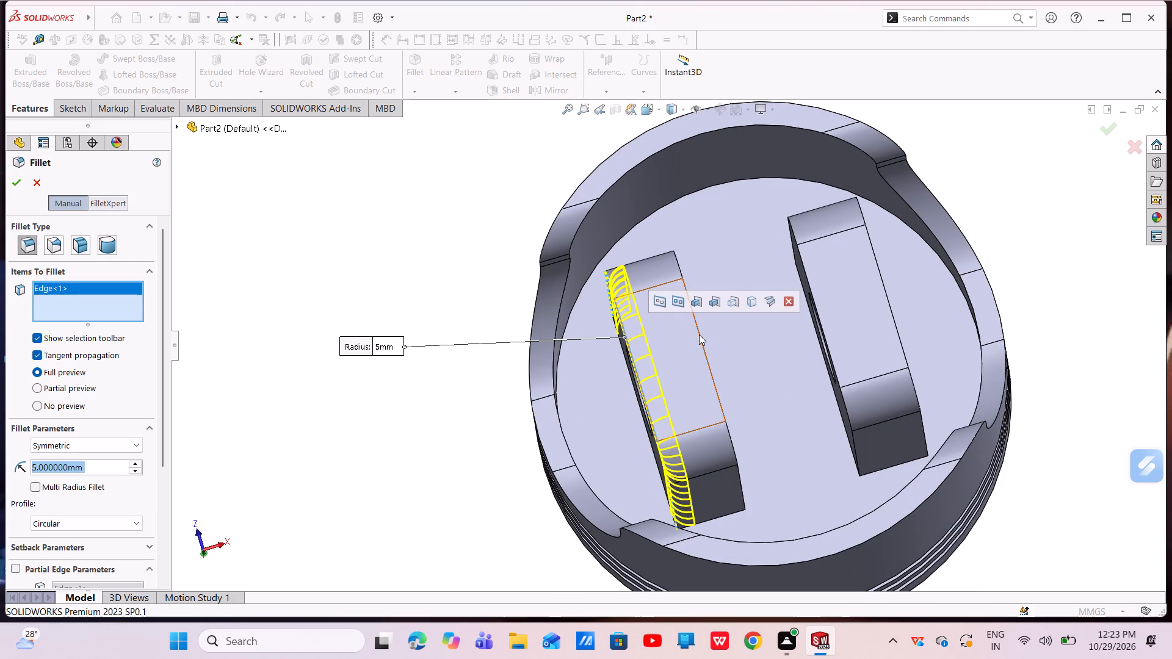
left_click(698, 331)
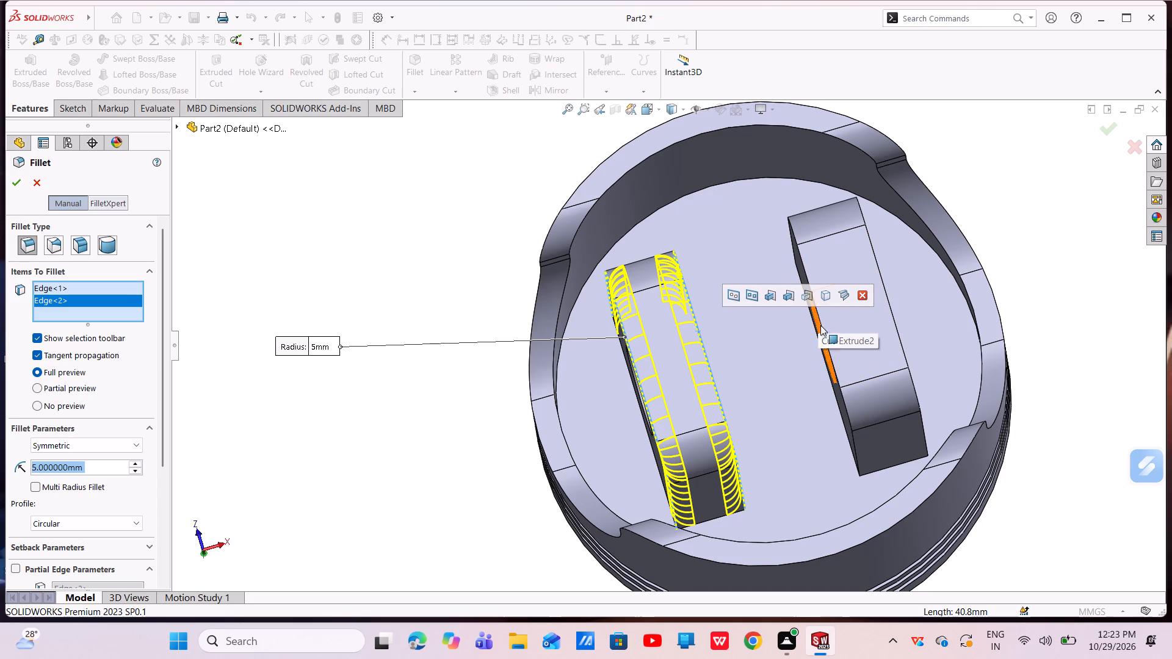
scroll(820, 326, "down", 4)
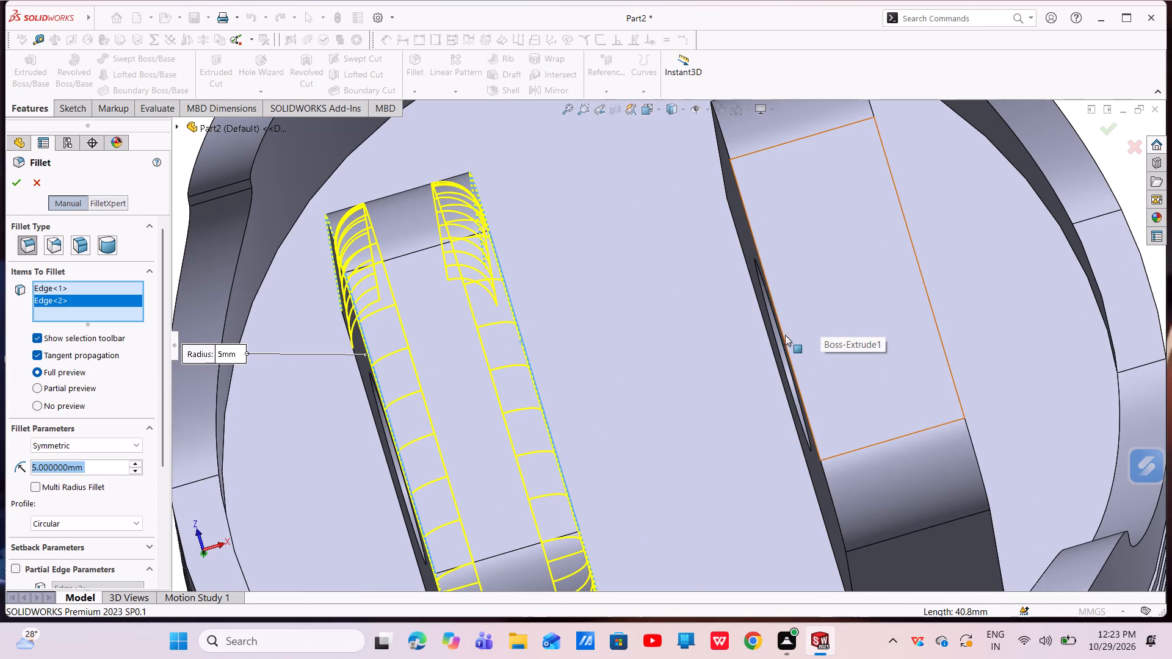
left_click(781, 333)
scroll(790, 328, "up", 4)
middle_click_drag(813, 332, 774, 353)
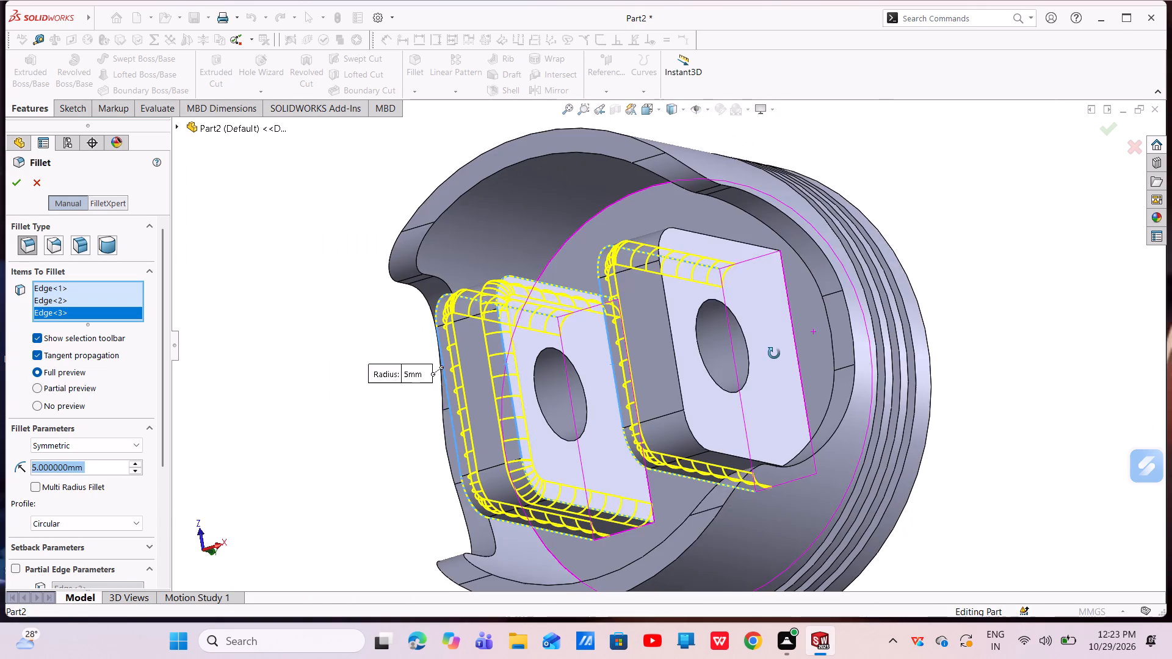
middle_click_drag(774, 353, 772, 356)
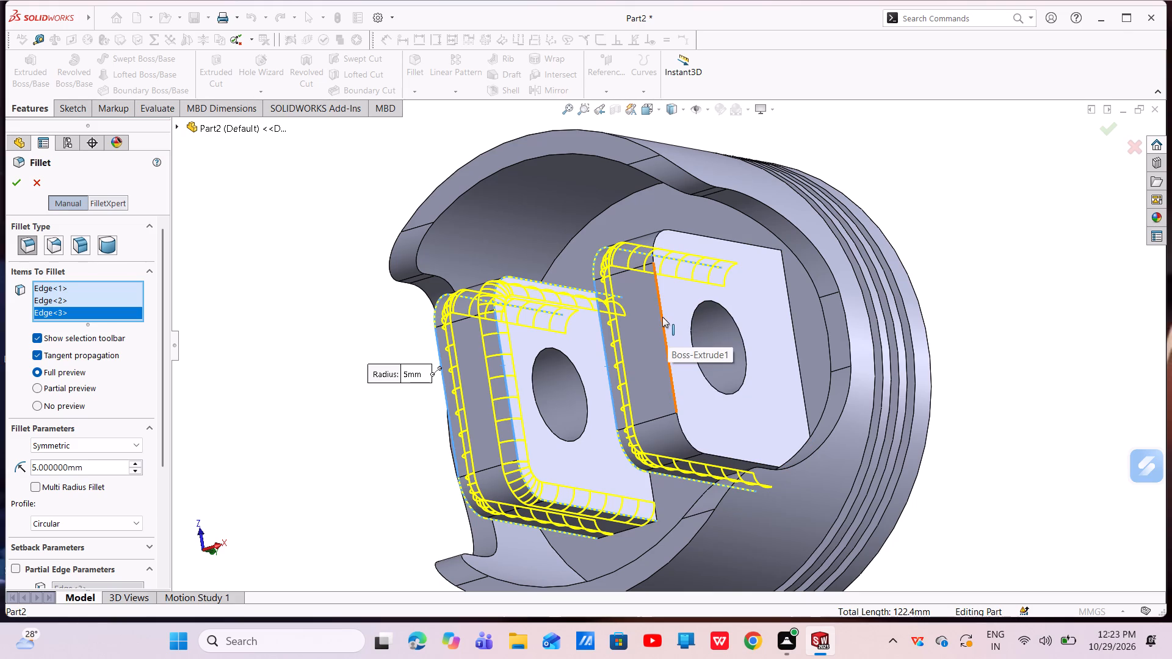
left_click(662, 317)
Add the inner edge of the skirt's open rim to the 5 mm fillet and apply it.
scroll(659, 322, "up", 4)
scroll(649, 394, "down", 2)
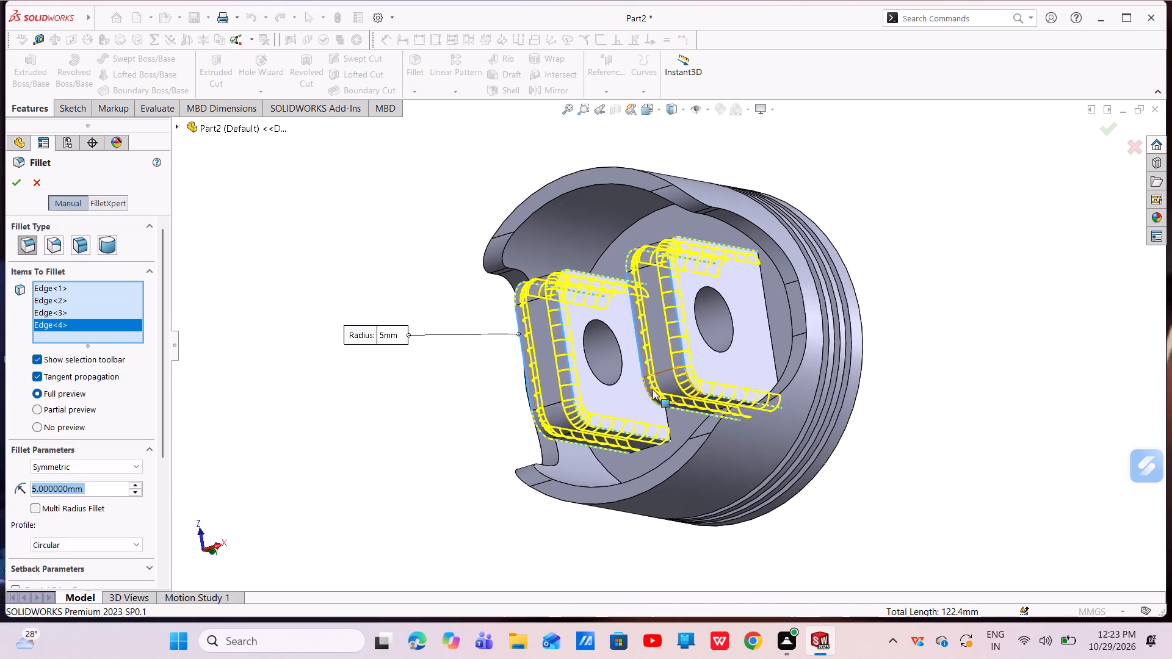
scroll(645, 384, "up", 3)
middle_click_drag(643, 374, 698, 308)
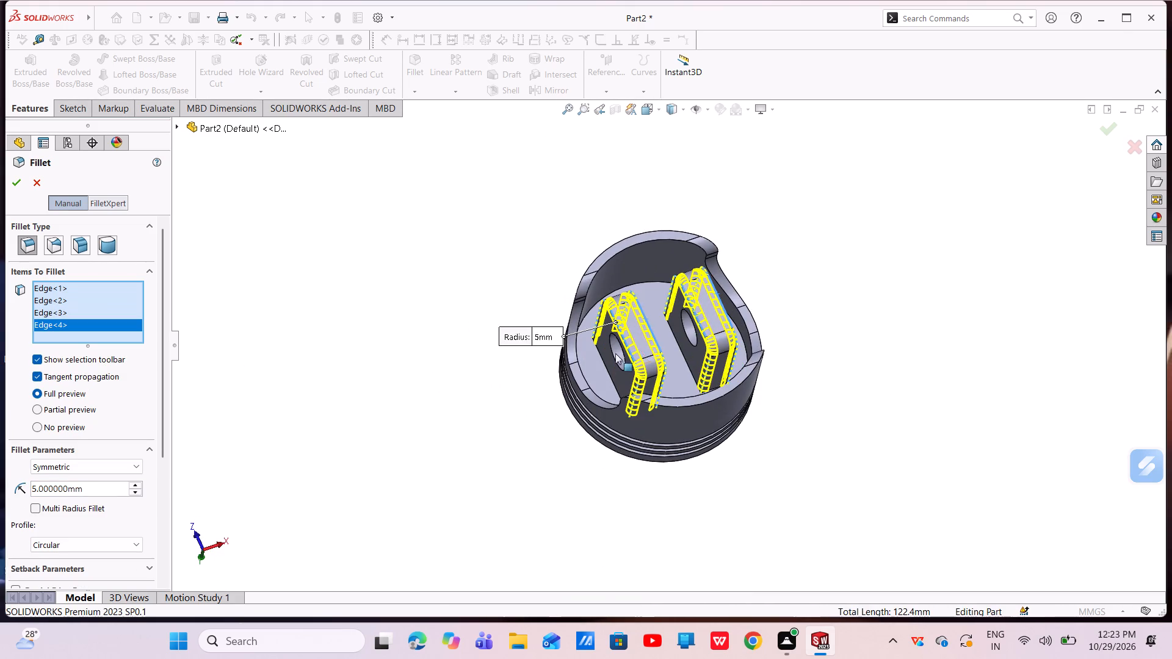
scroll(601, 364, "down", 4)
left_click(577, 363)
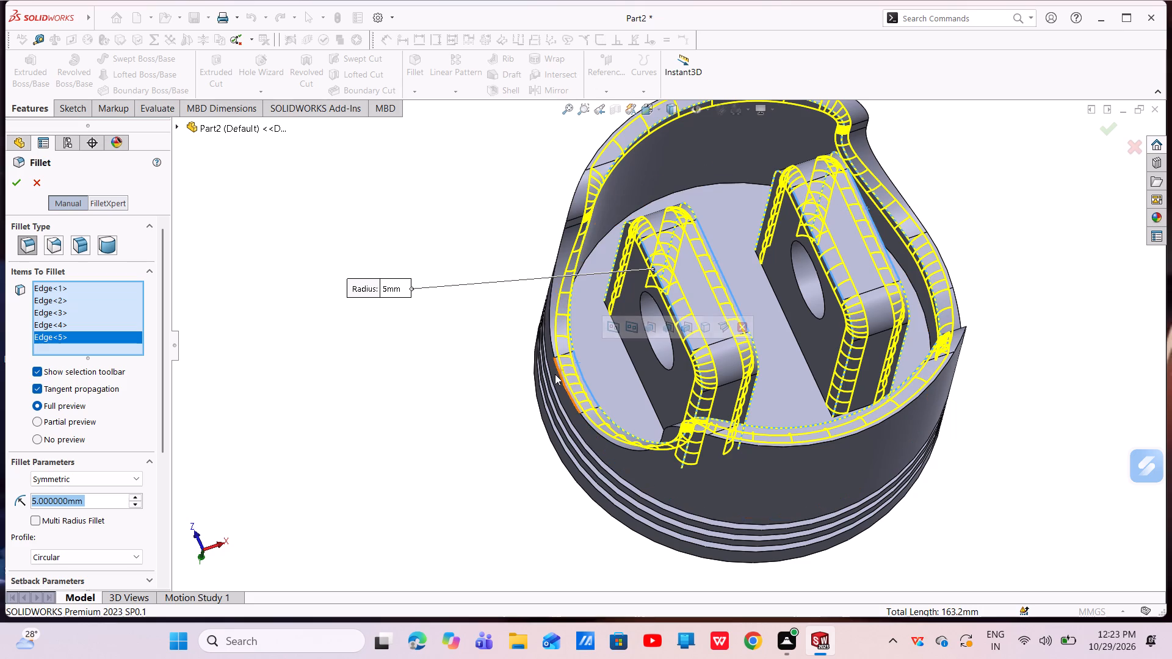
left_click(12, 184)
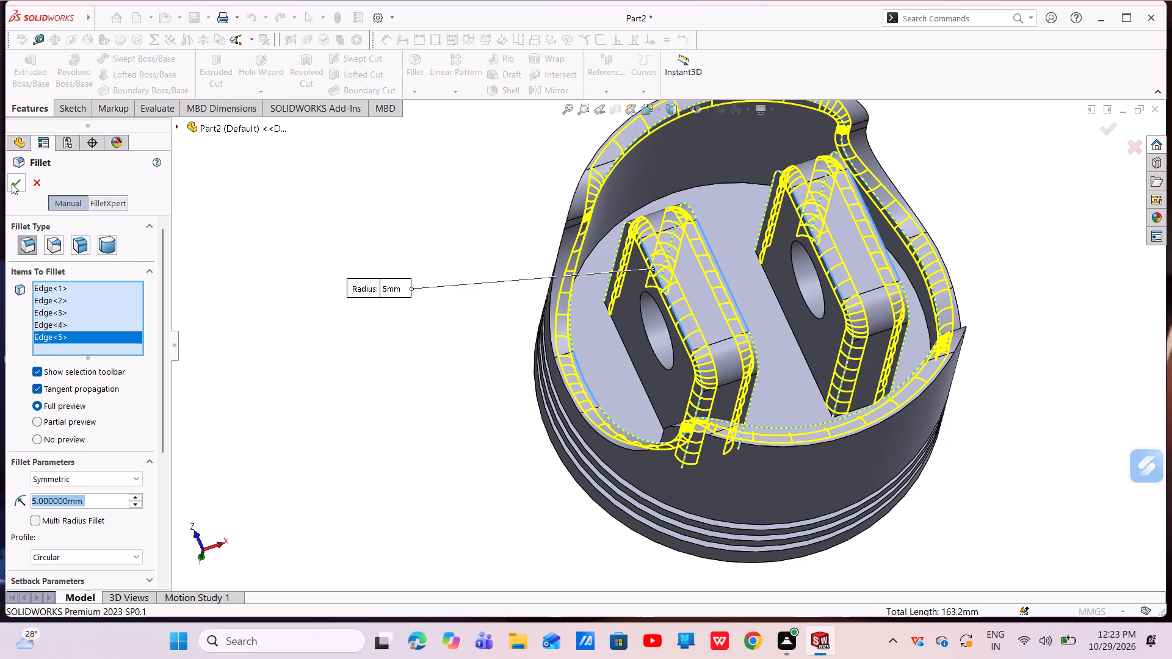
scroll(660, 301, "up", 3)
middle_click_drag(729, 325, 709, 327)
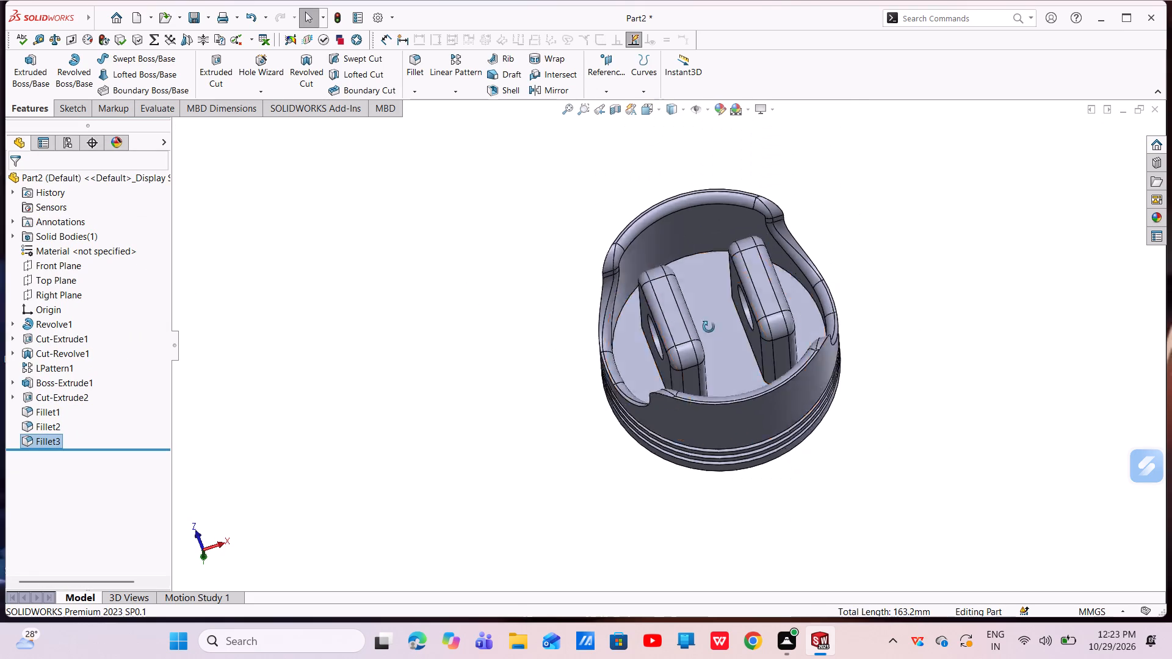
Fillet all edges of the flat inner crown face, including around both pin boss bases, with a symmetric 5 mm radius.
middle_click_drag(709, 327, 559, 430)
scroll(649, 313, "down", 4)
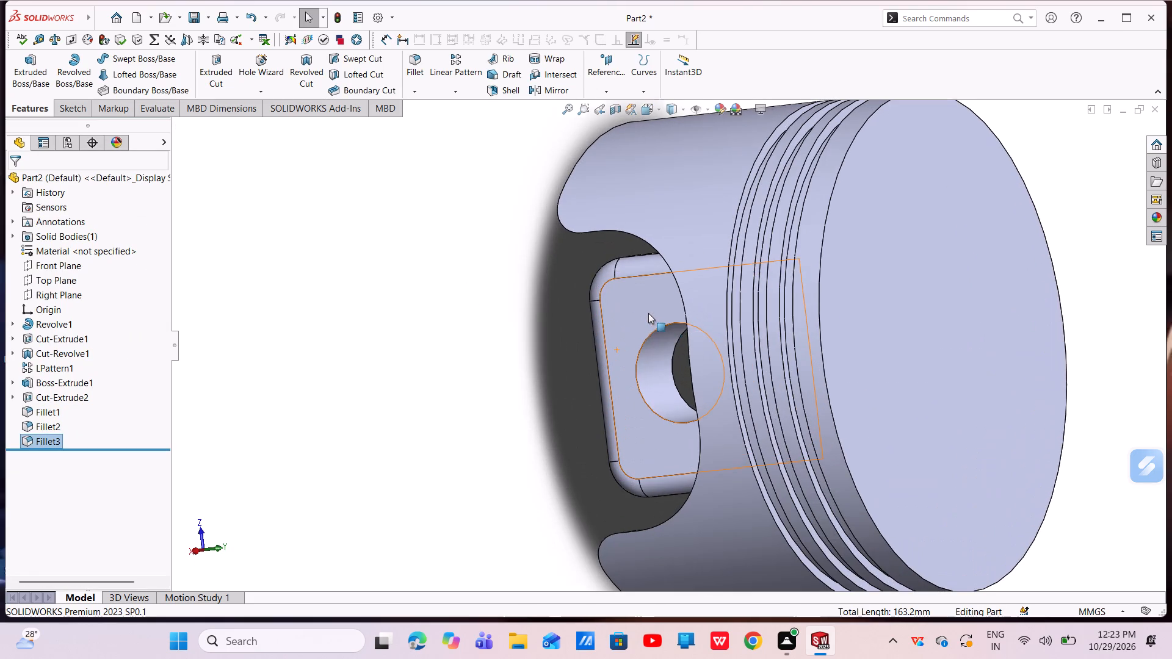
scroll(645, 315, "up", 4)
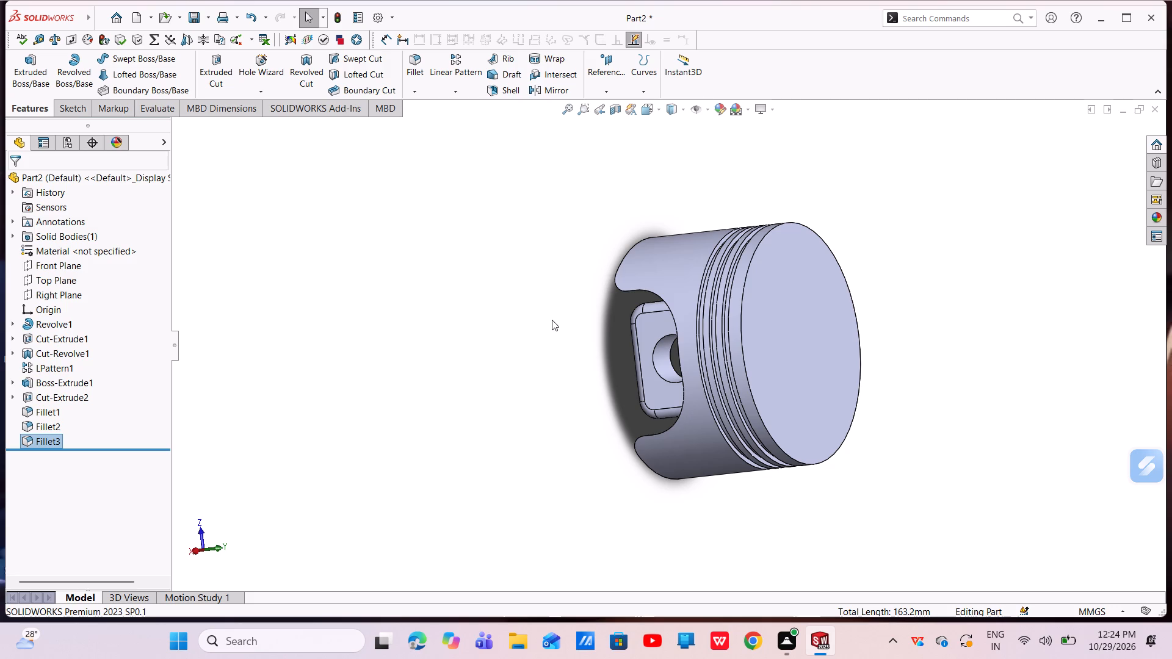
middle_click_drag(638, 334, 737, 273)
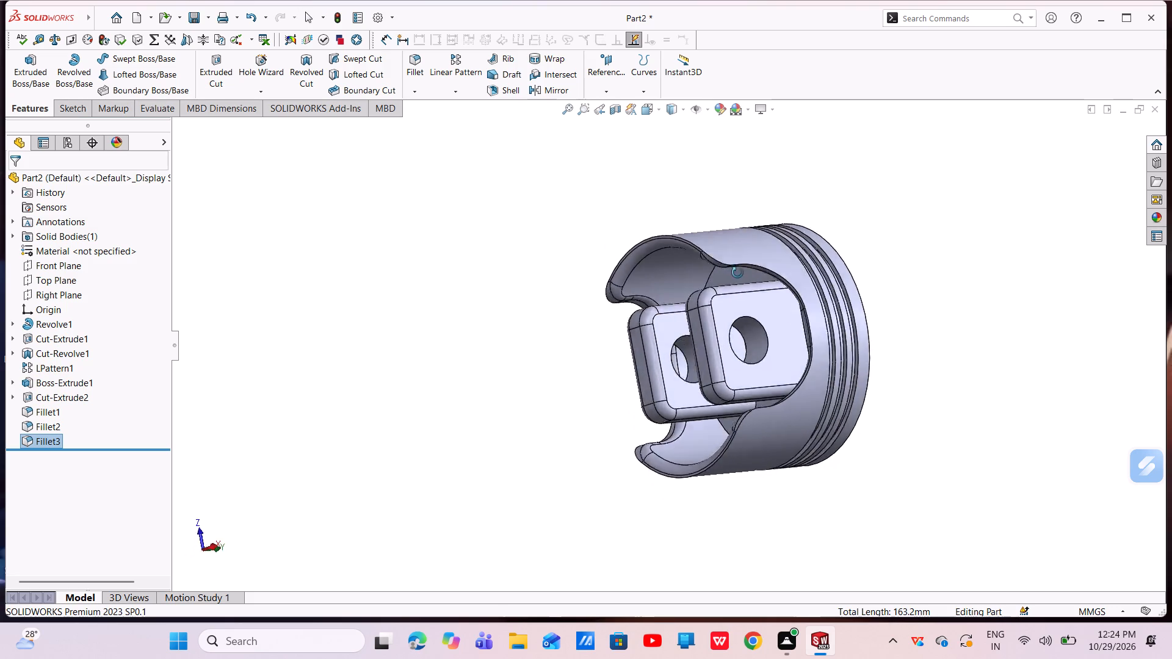
middle_click_drag(737, 273, 792, 228)
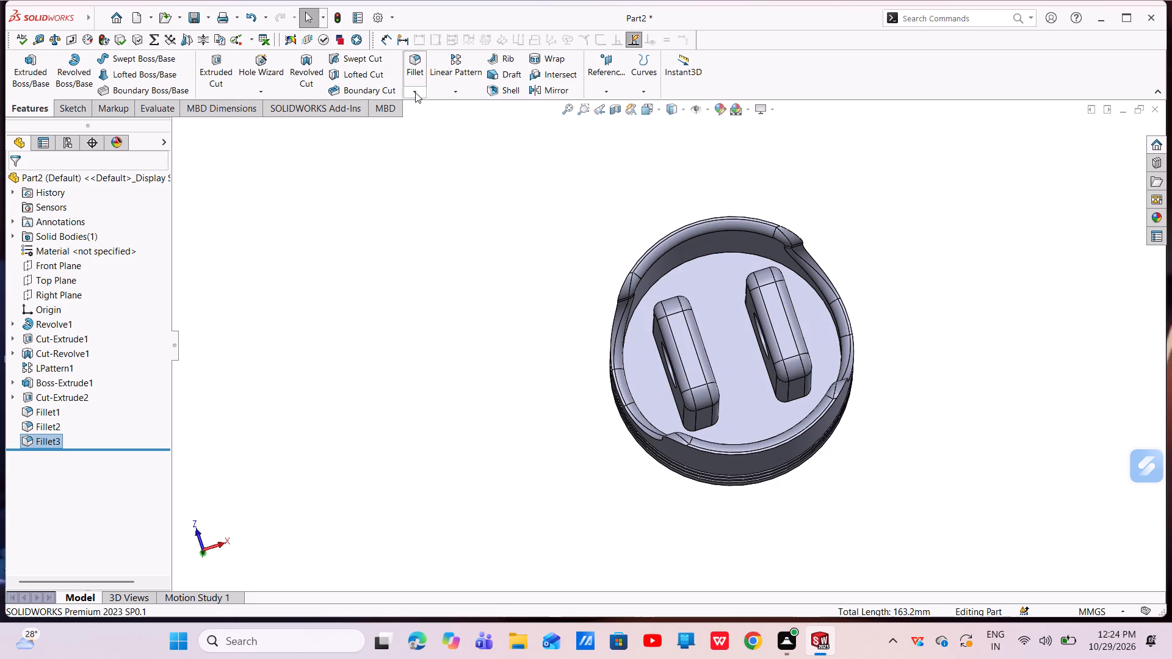
left_click(414, 62)
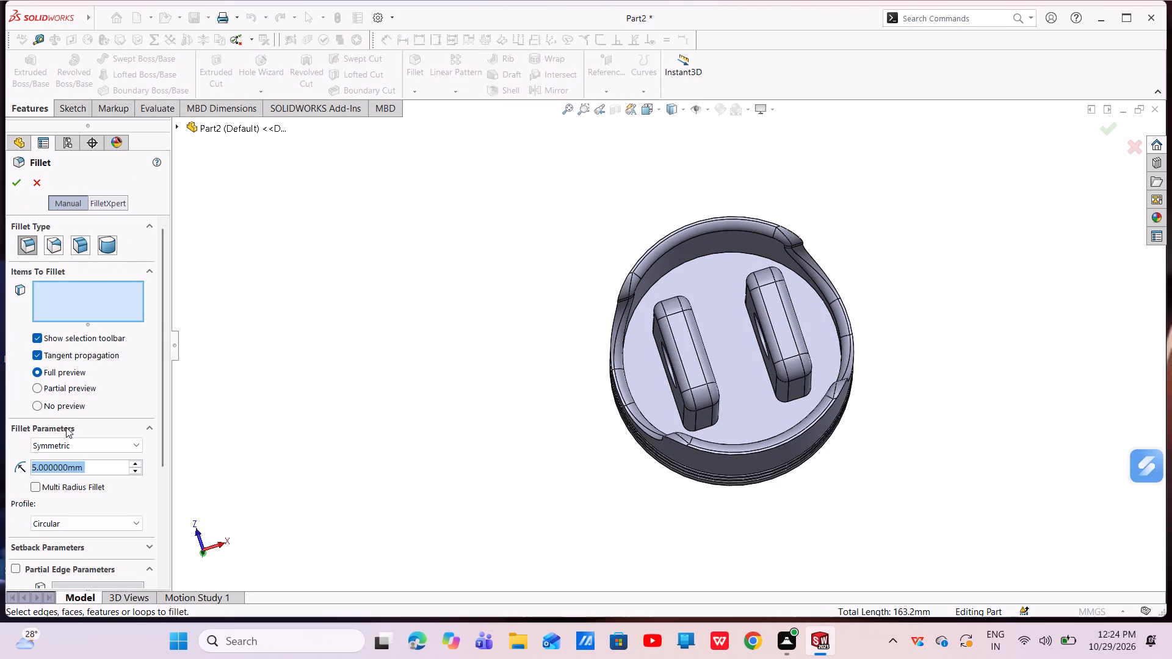
left_click(728, 322)
left_click(13, 182)
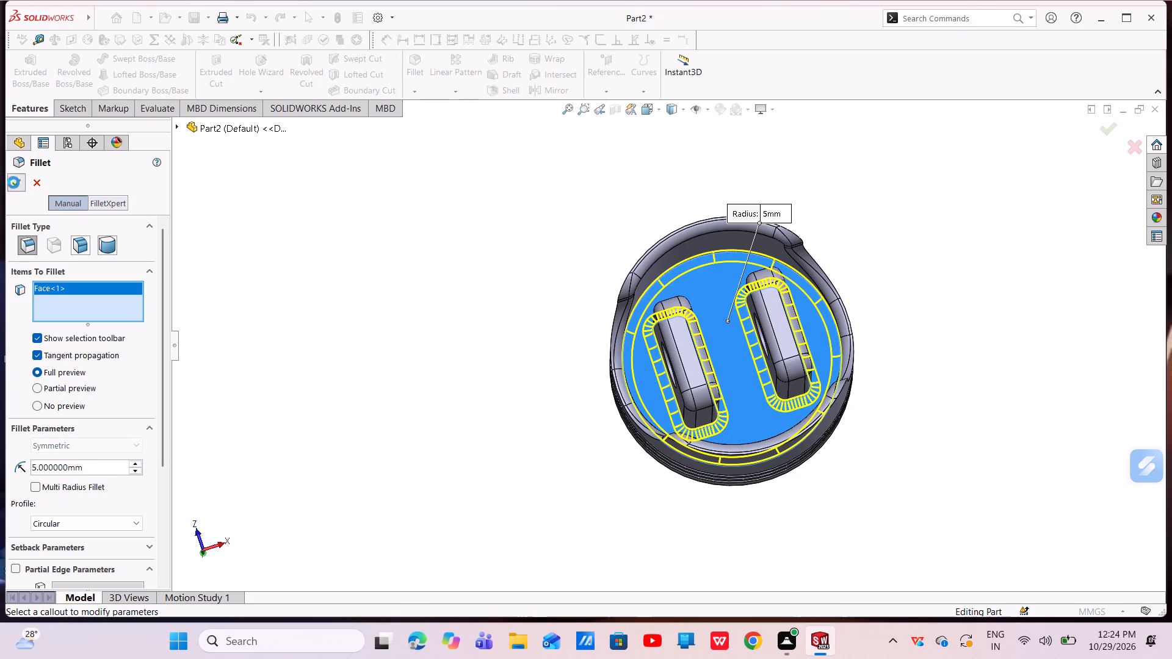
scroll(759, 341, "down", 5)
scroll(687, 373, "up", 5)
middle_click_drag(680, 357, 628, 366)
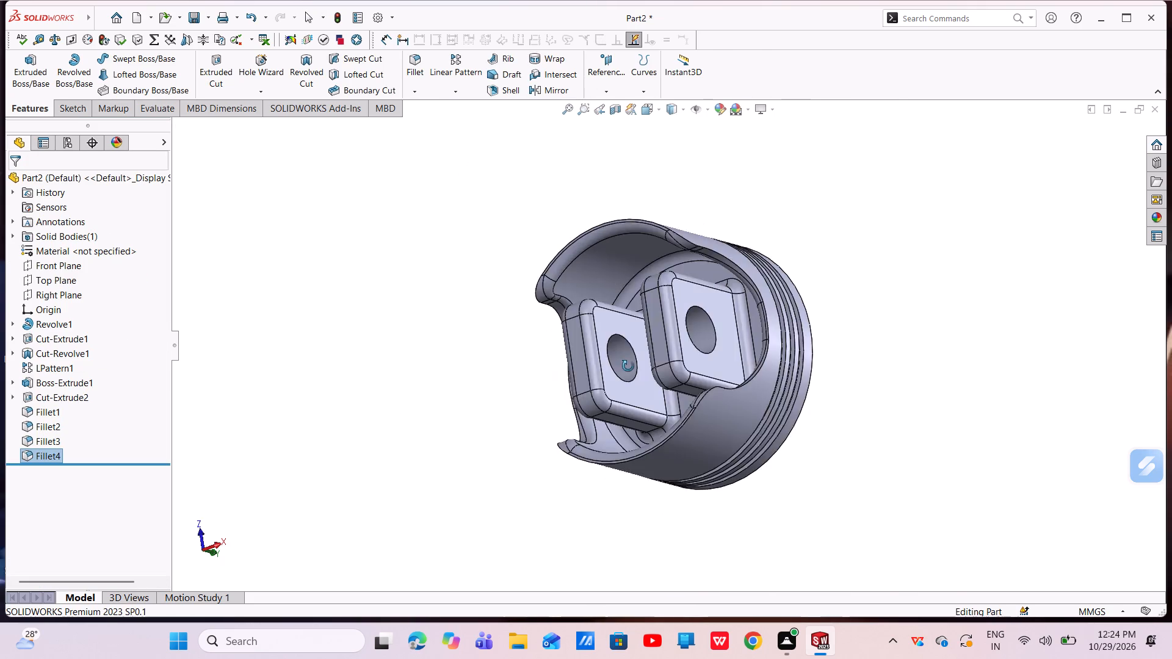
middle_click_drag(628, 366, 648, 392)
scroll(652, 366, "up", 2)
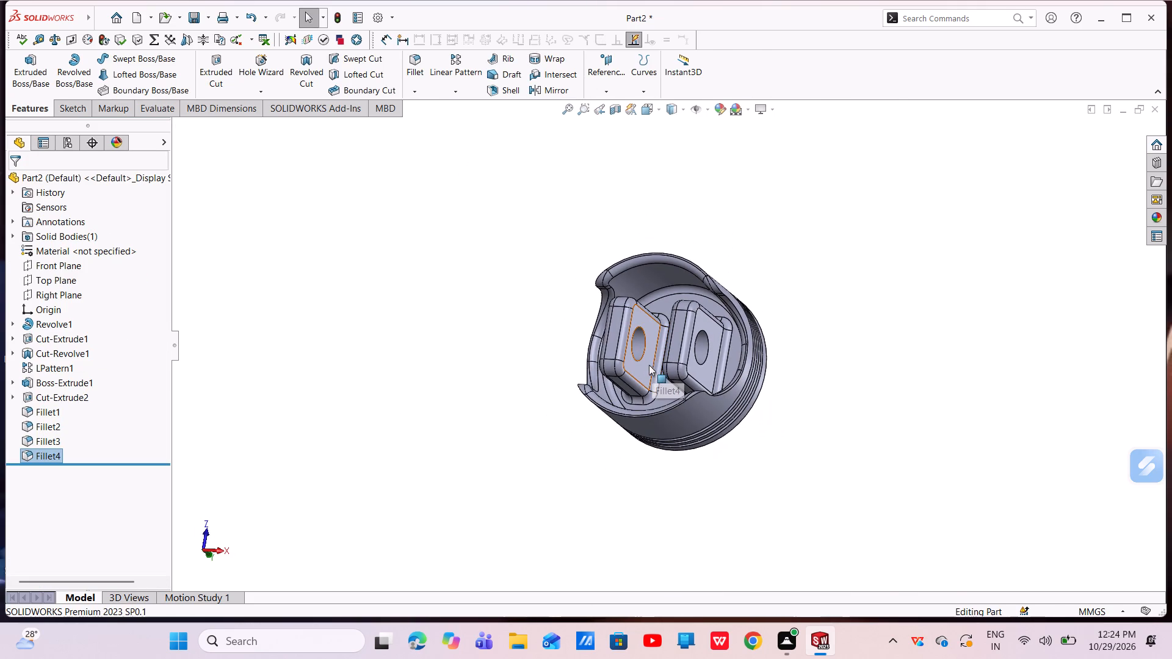
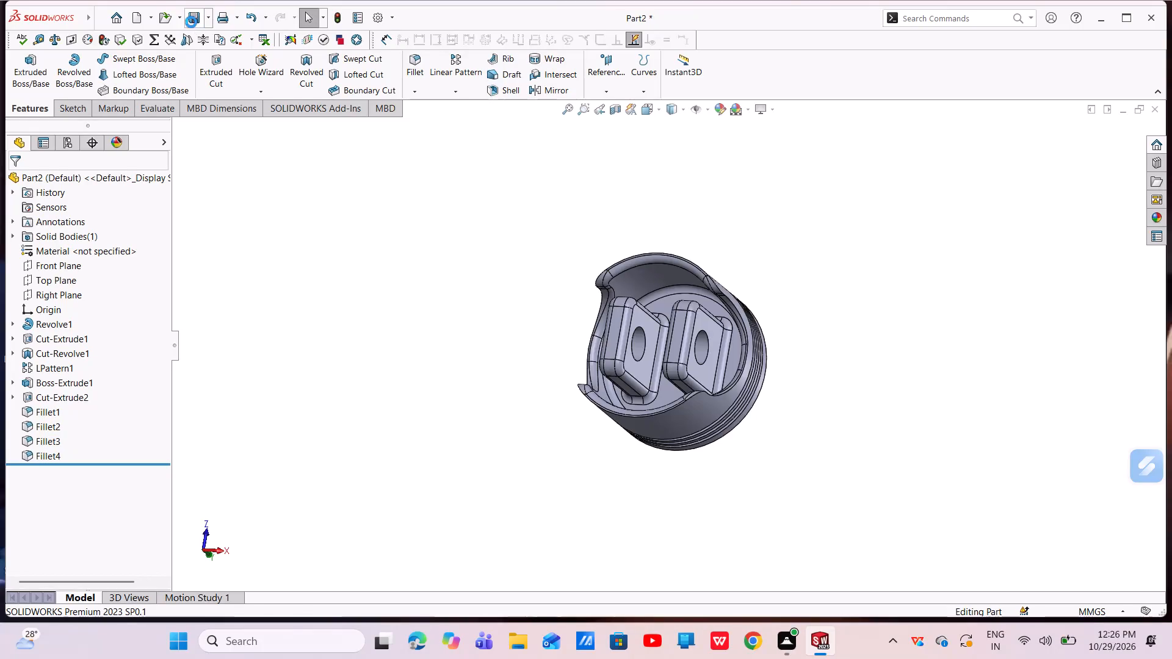
Save the part as a SOLIDWORKS part named "H piston" in the New folder on the Desktop.
key("BackSpace")
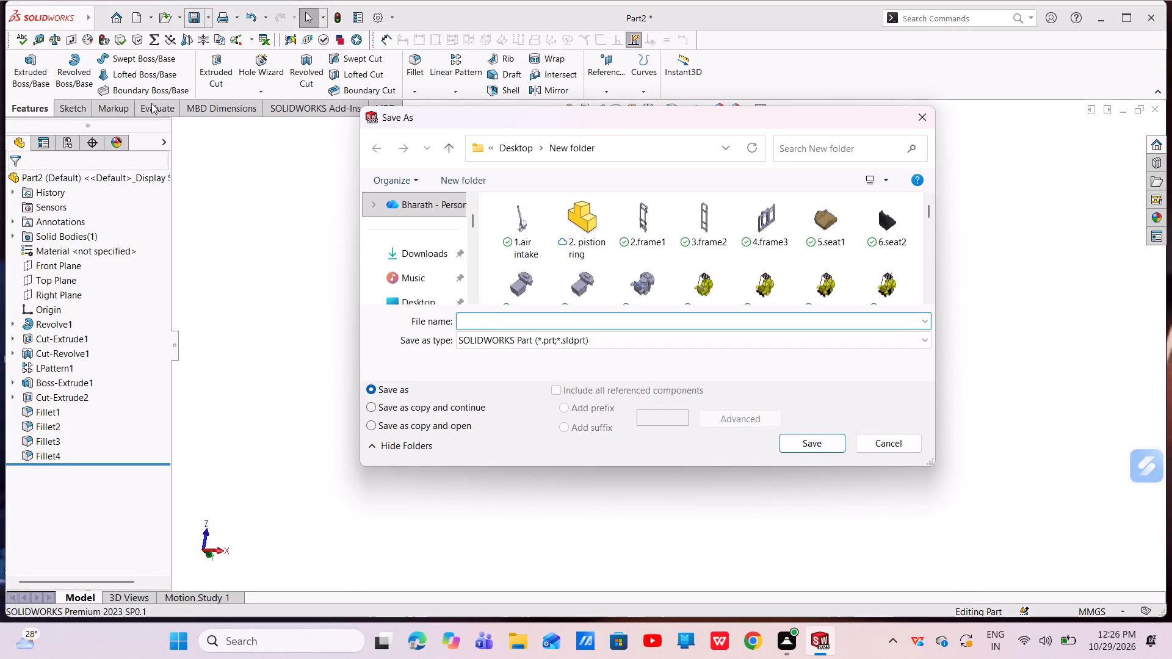
key("h")
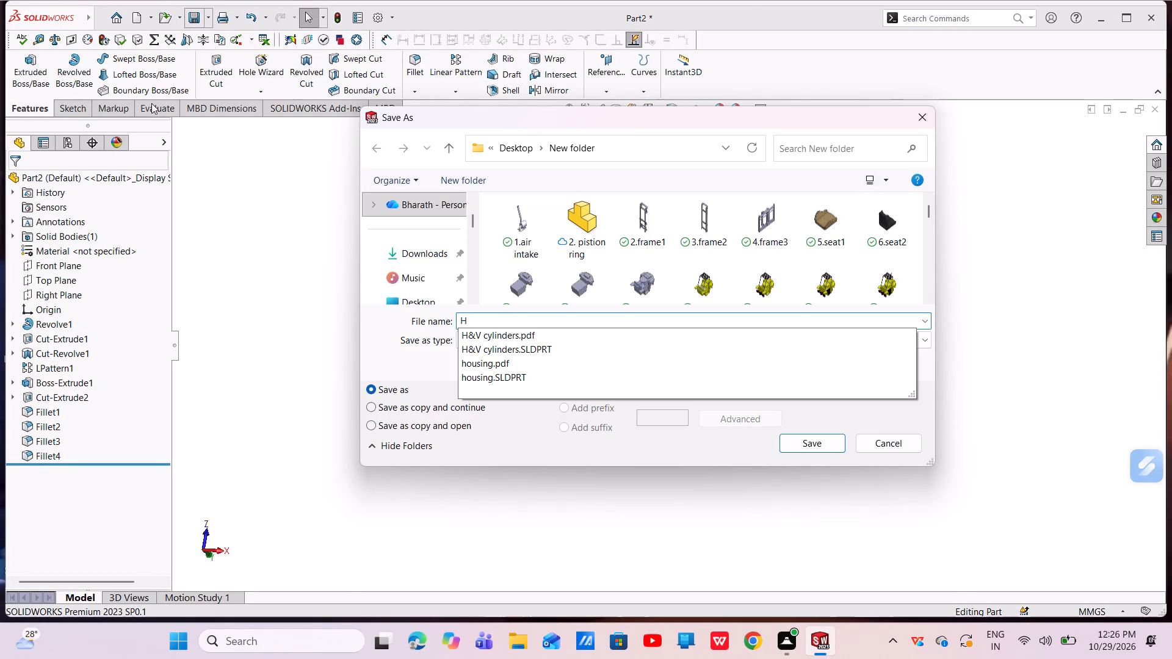
key("space")
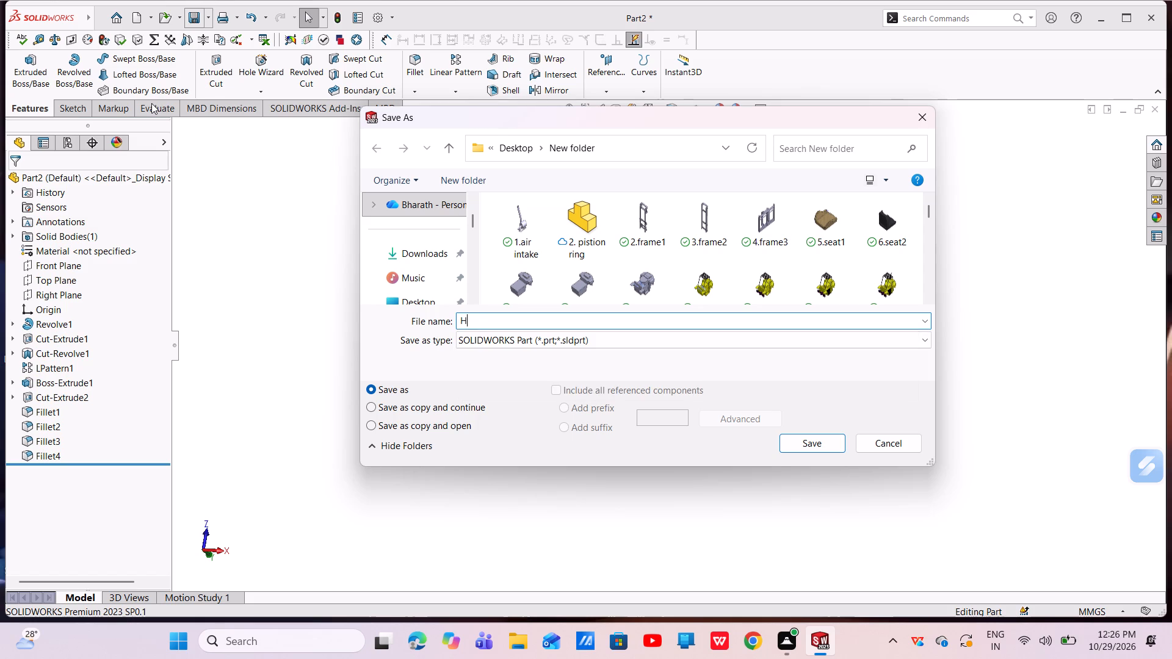
type("piston")
key("Return")
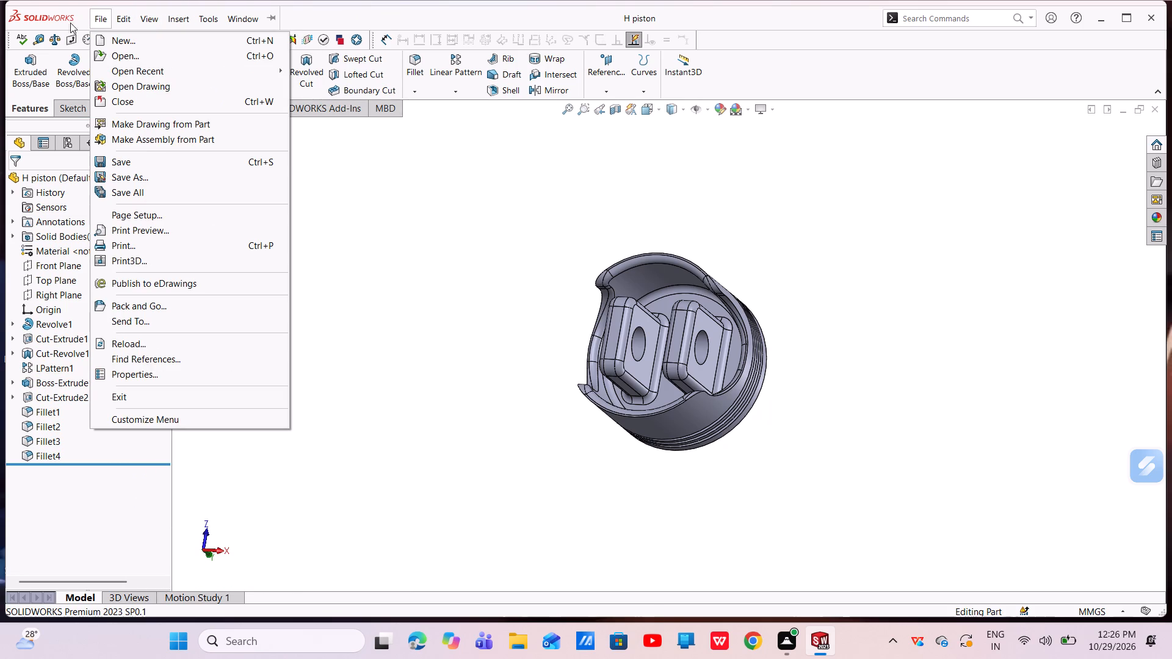
Save a PDF version of the piston in the same folder under the name "H piston".
left_click(356, 195)
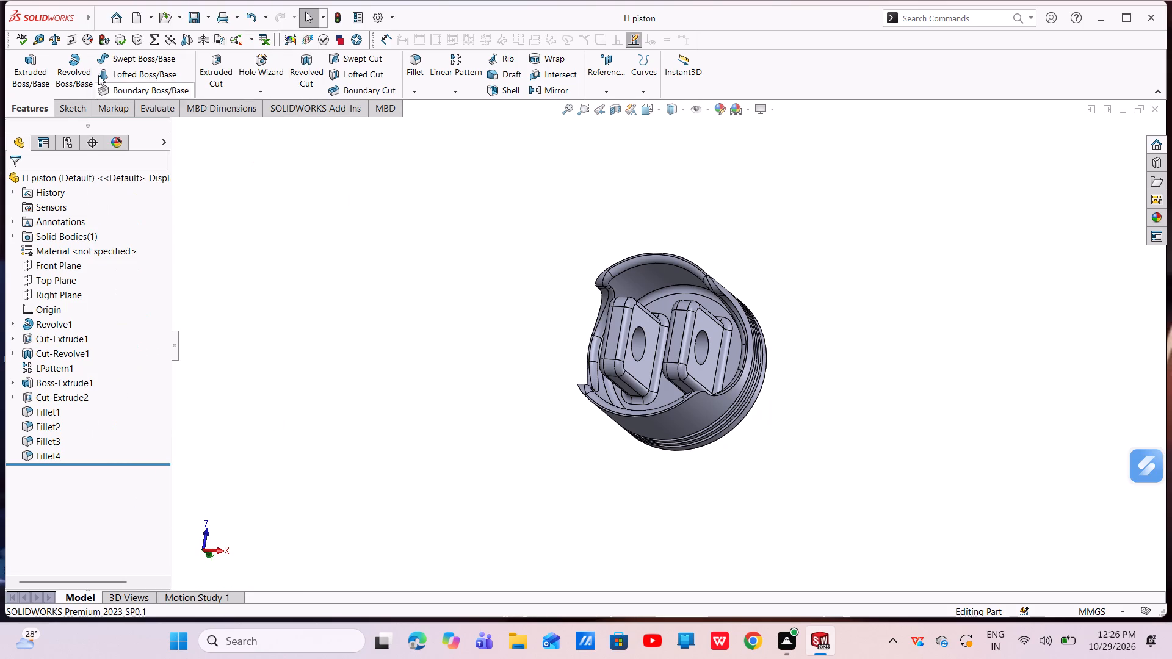
left_click(318, 193)
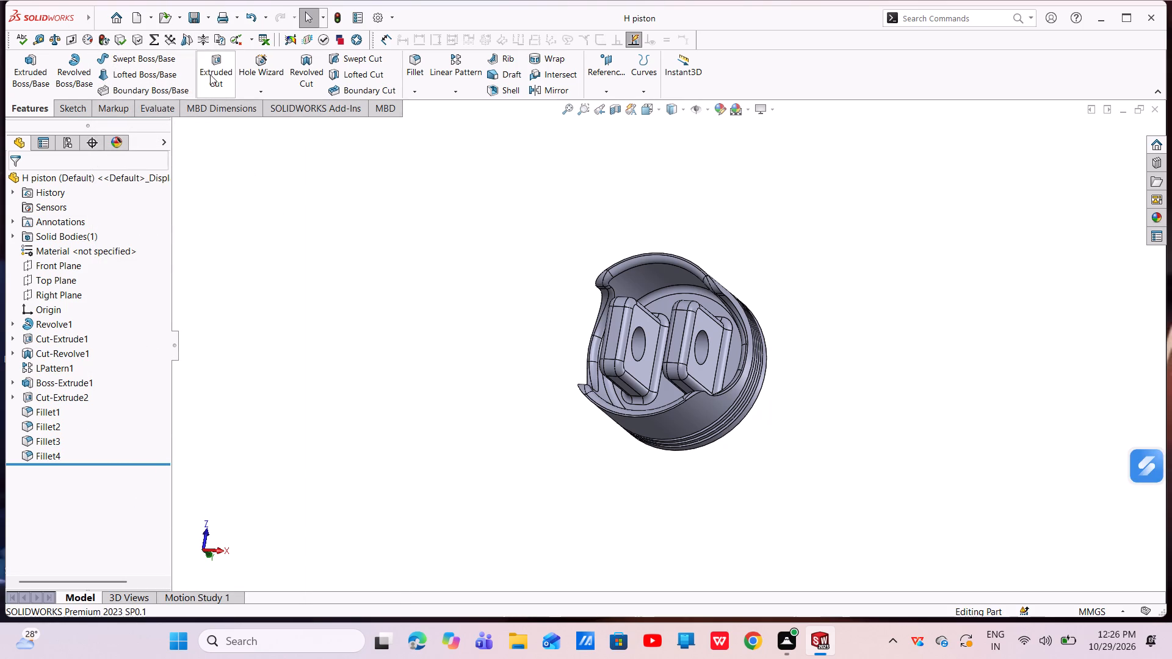
left_click(209, 19)
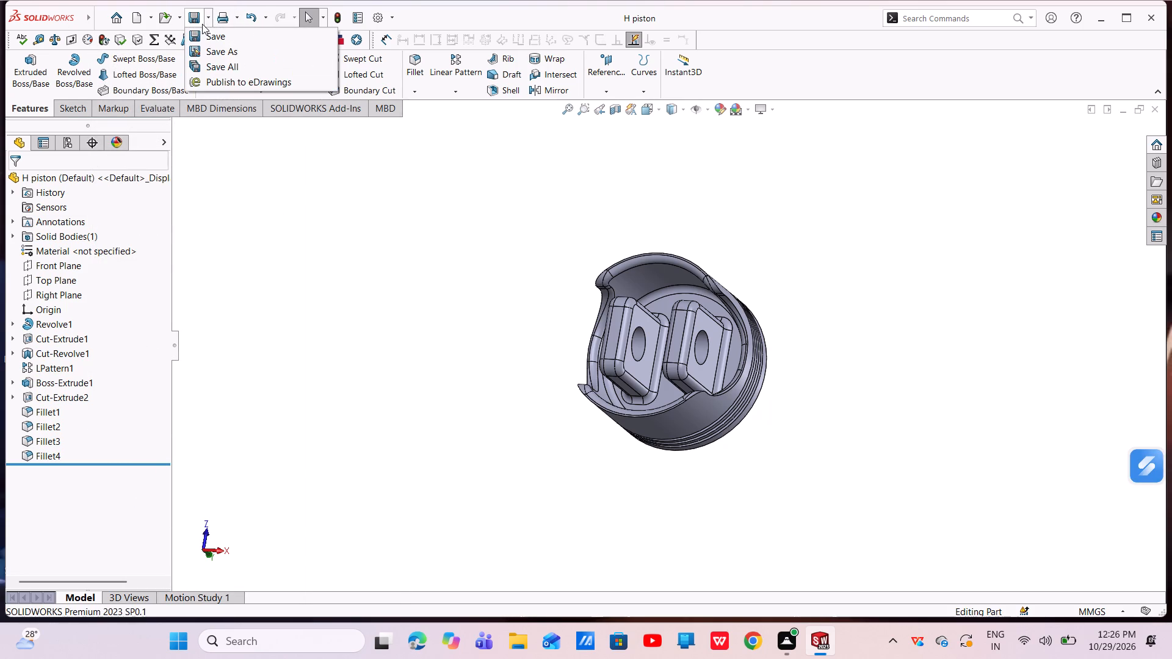
left_click(210, 50)
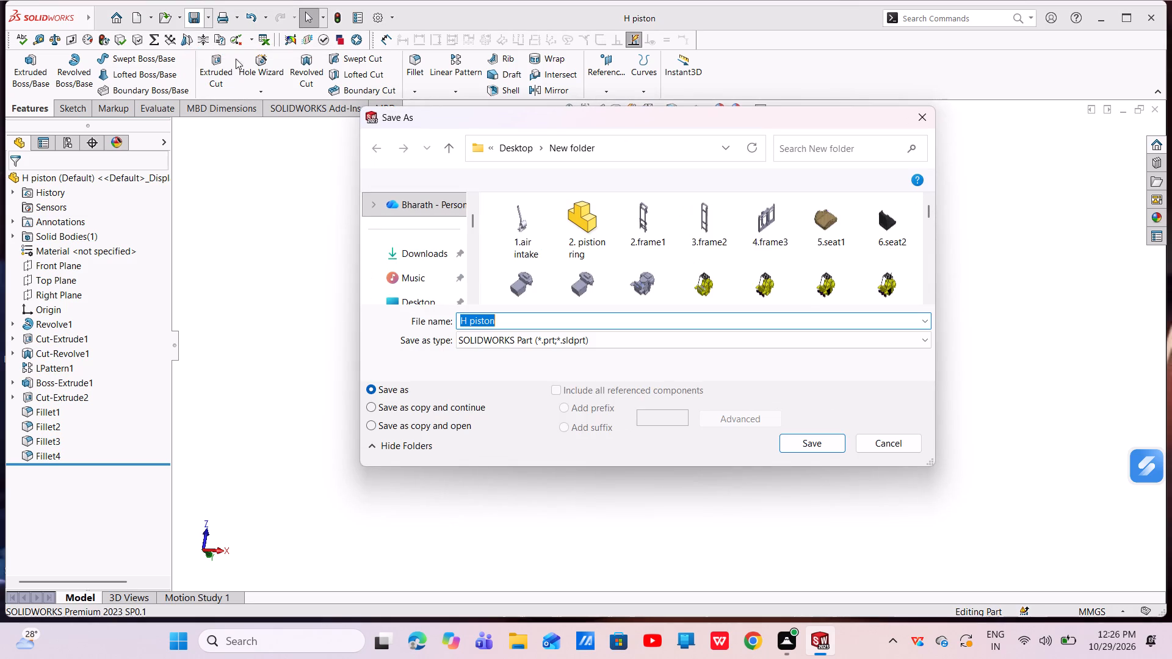
left_click(621, 344)
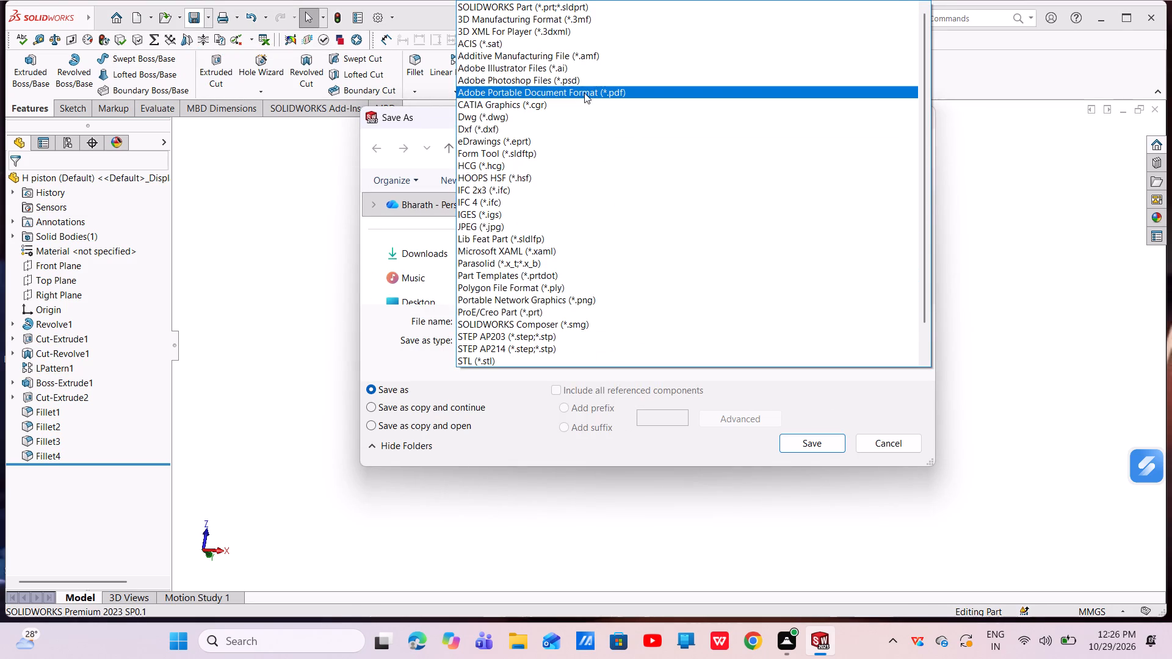
left_click(584, 93)
left_click(806, 472)
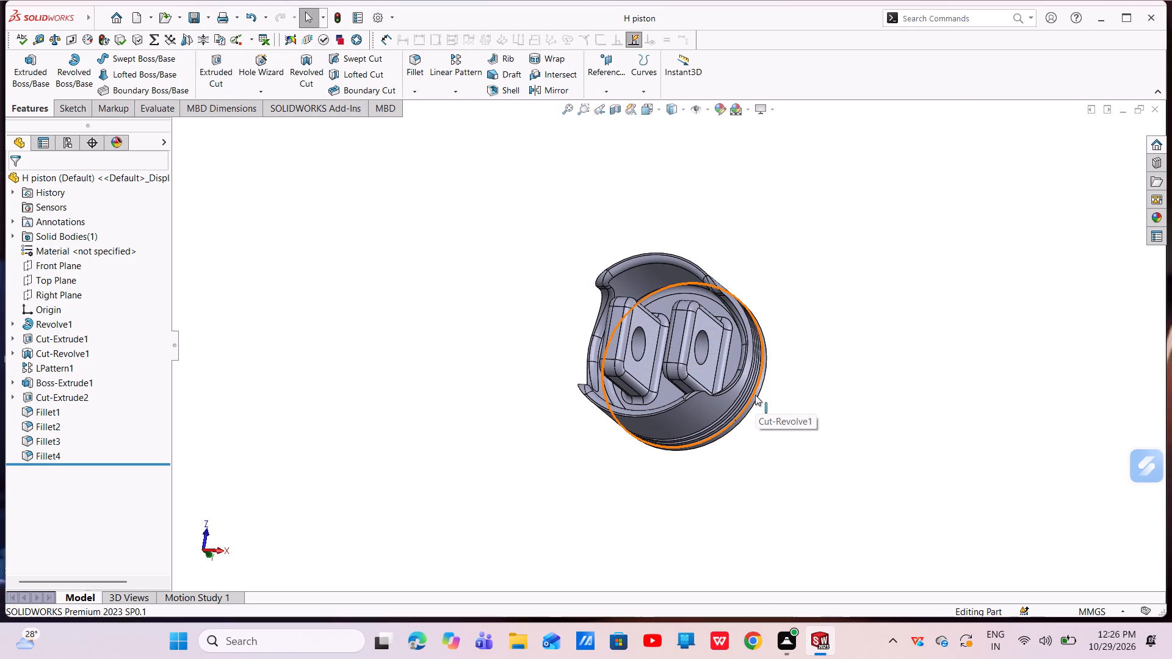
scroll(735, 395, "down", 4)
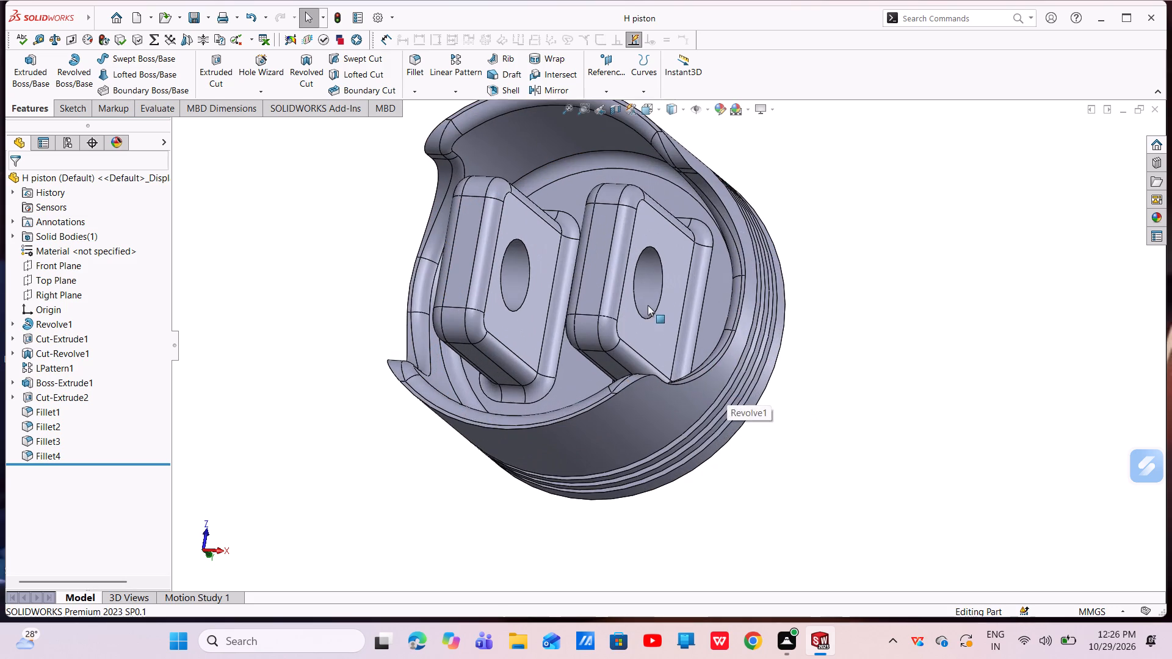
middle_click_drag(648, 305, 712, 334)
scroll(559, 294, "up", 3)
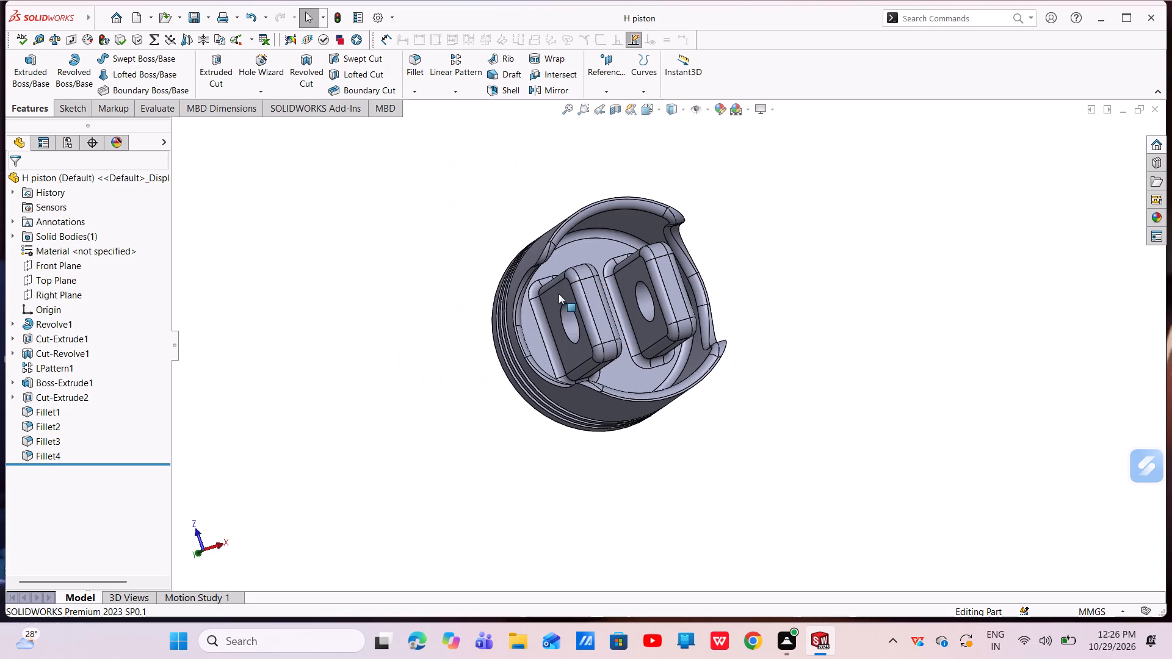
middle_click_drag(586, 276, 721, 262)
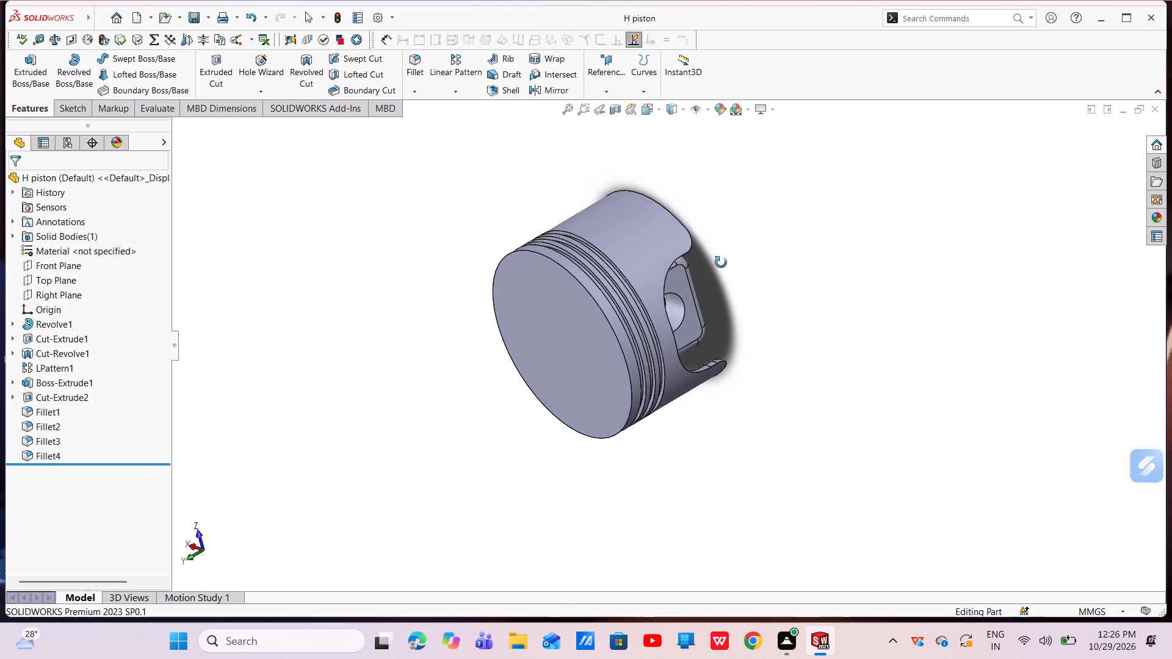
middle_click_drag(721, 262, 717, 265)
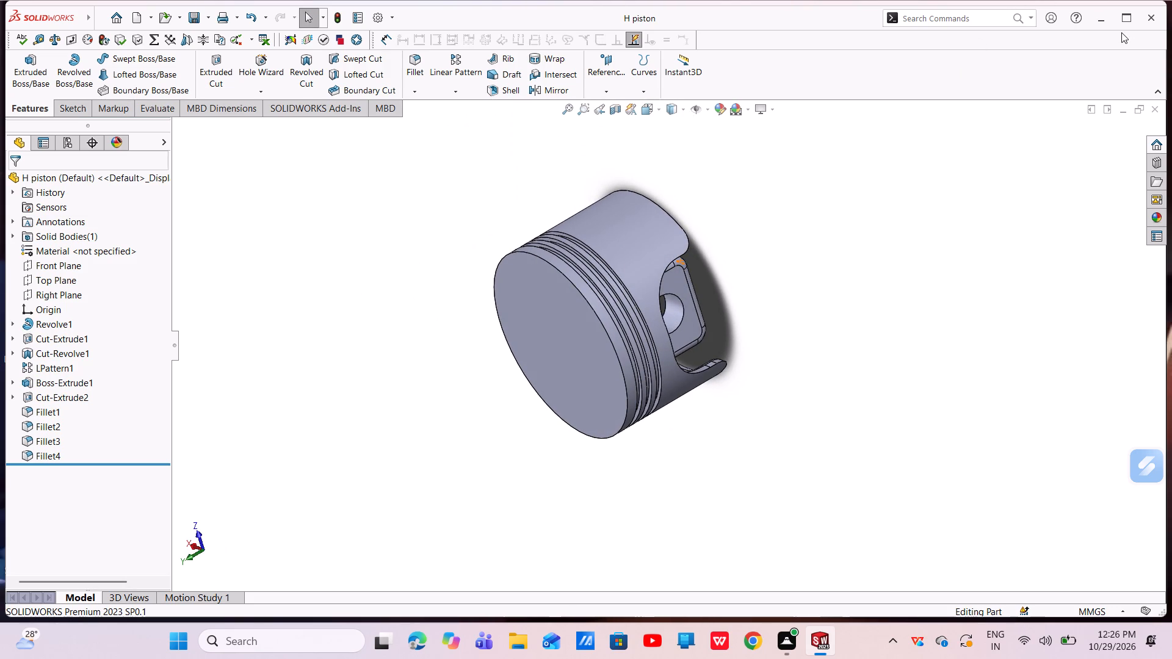